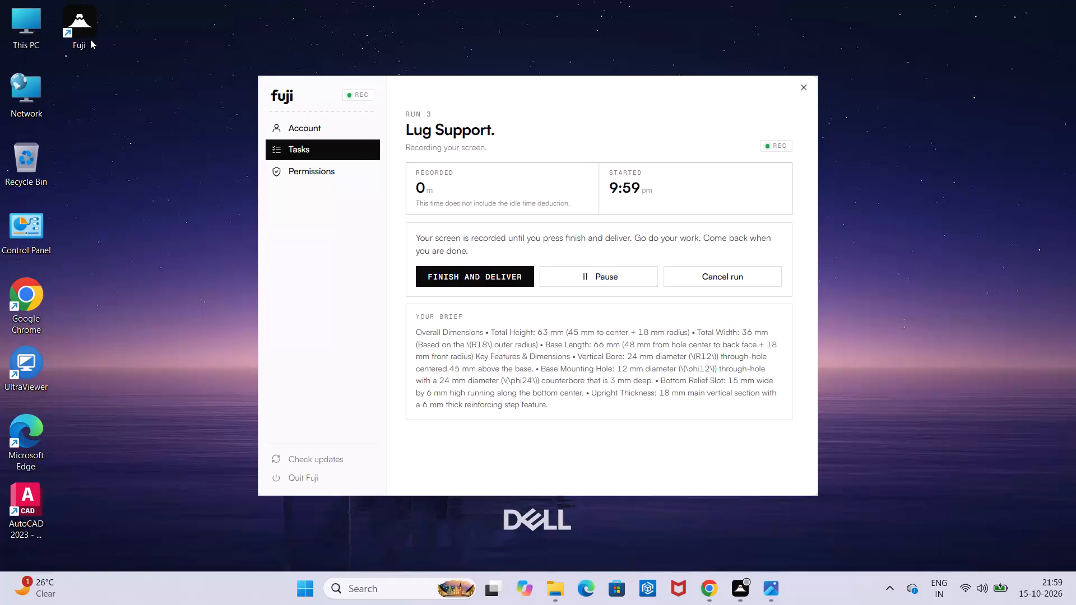
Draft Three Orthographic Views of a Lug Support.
Launch AutoCAD 2023 and create a new blank drawing.
double_click(15, 508)
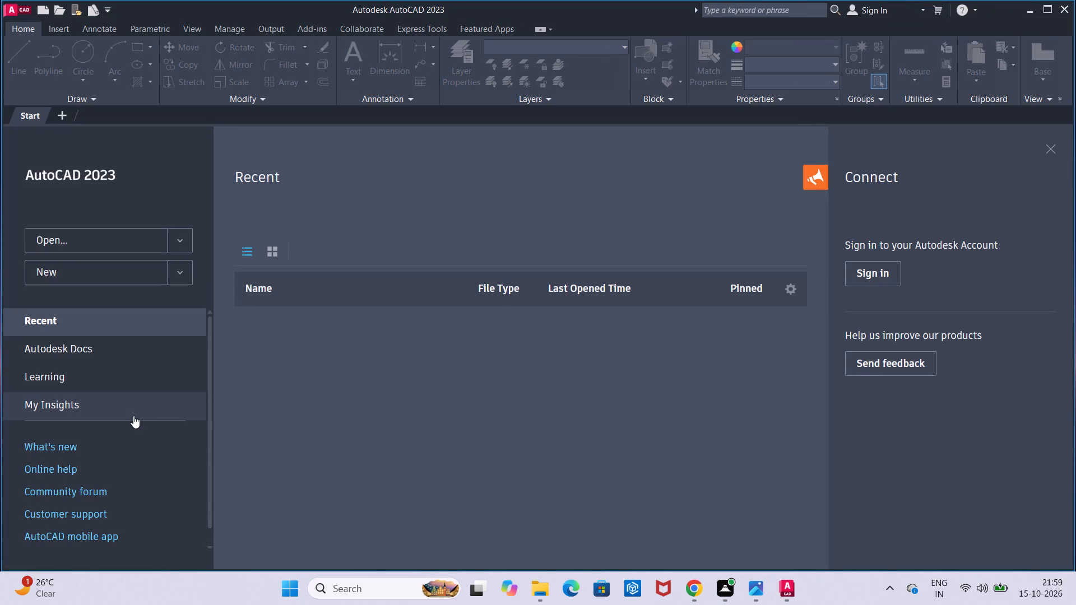
left_click(122, 268)
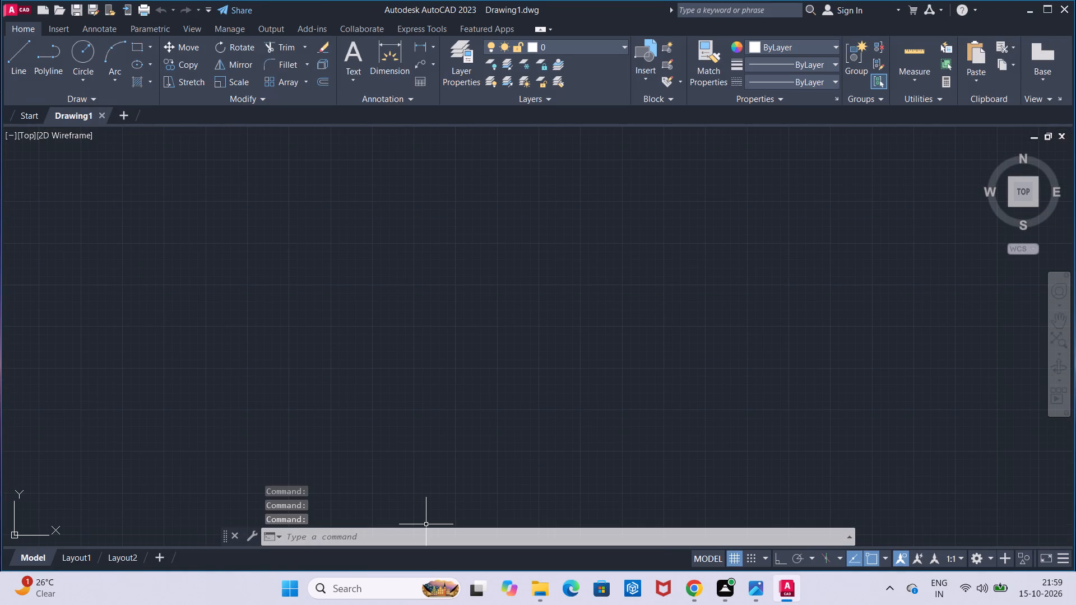
Turn on command log file recording with LOGFILEON.
left_click(426, 537)
type("lopg")
key("BackSpace")
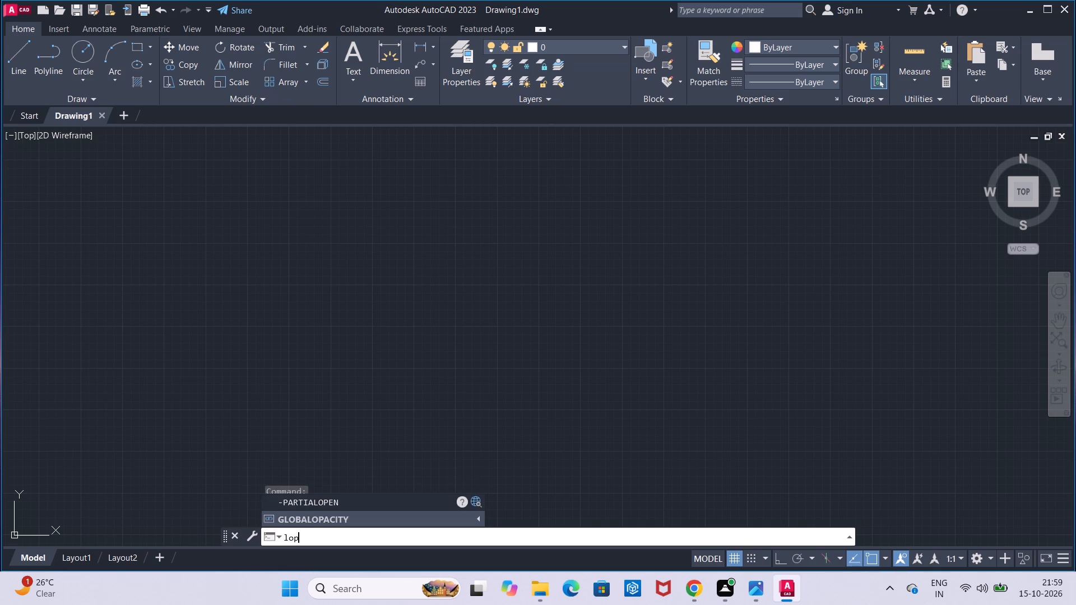
key("BackSpace")
key("g")
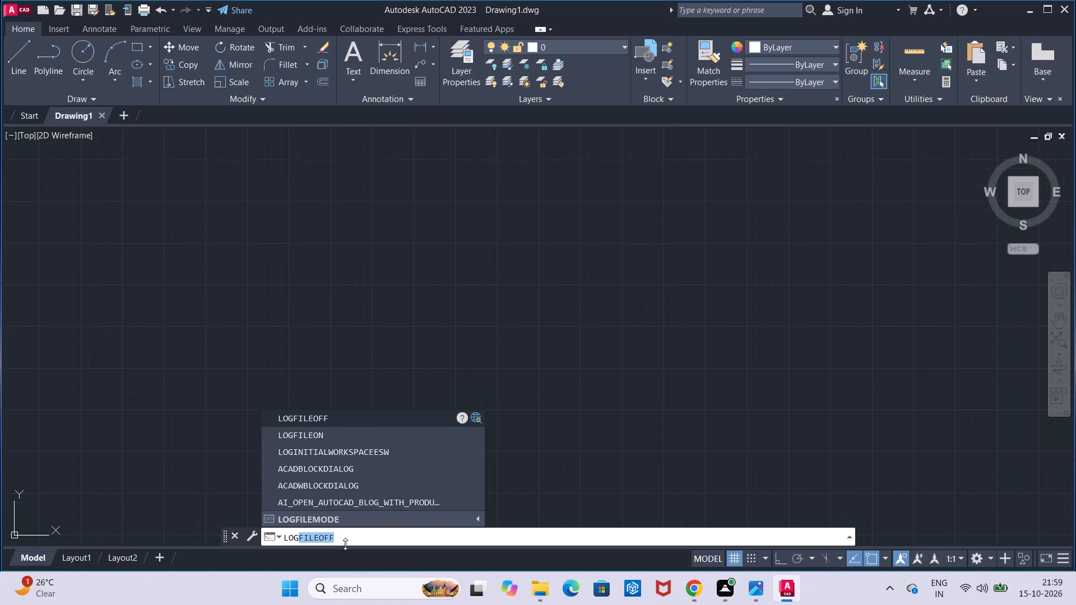
left_click(337, 434)
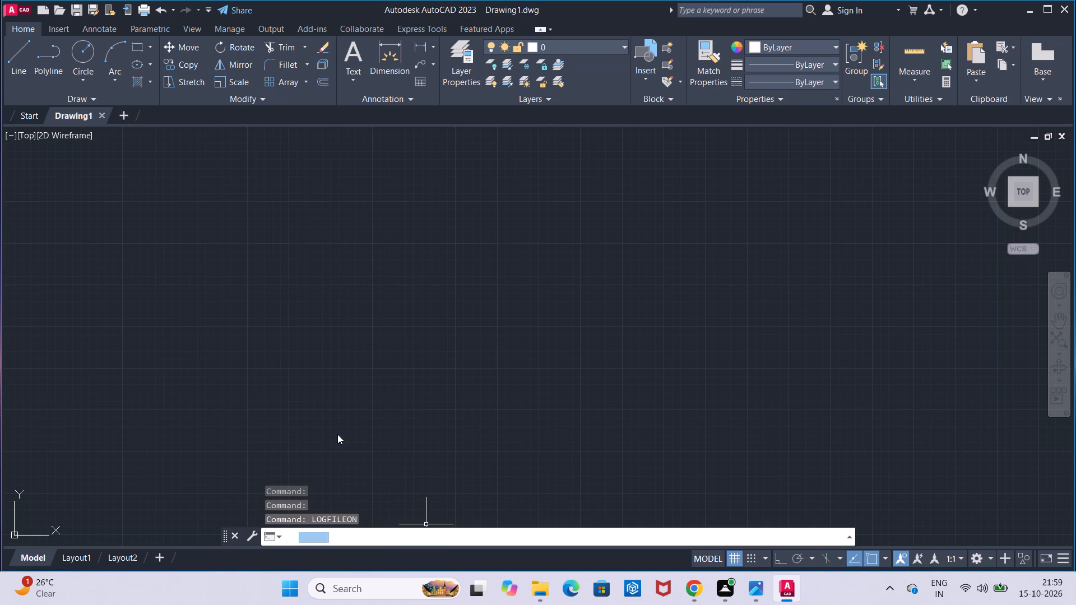
Set the drawing units' length precision to 0, keeping decimal type and millimetres.
left_click(354, 537)
type("unit")
key("s")
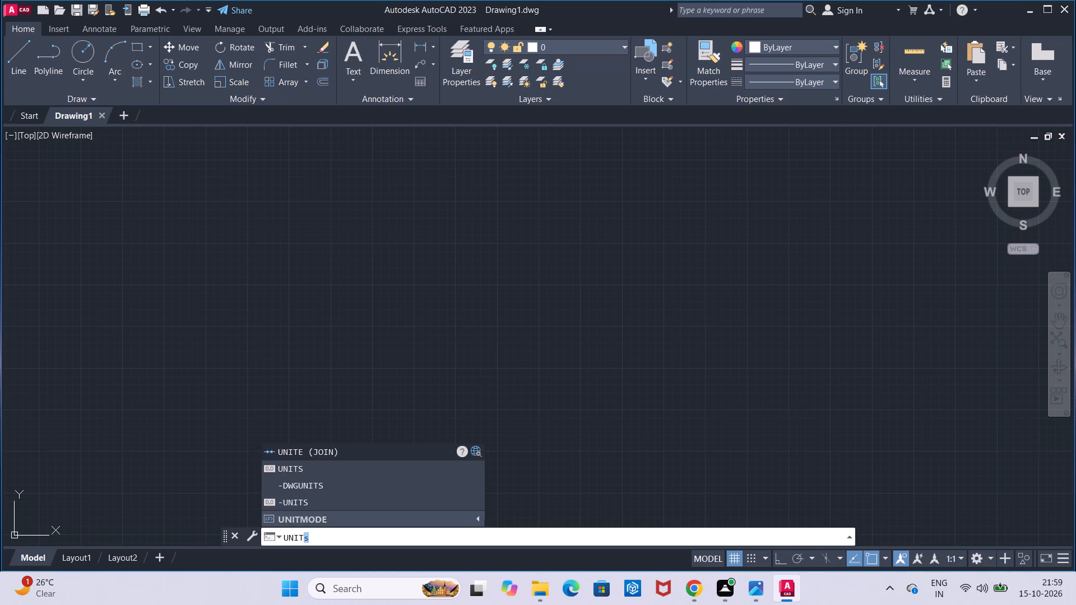
key("Return")
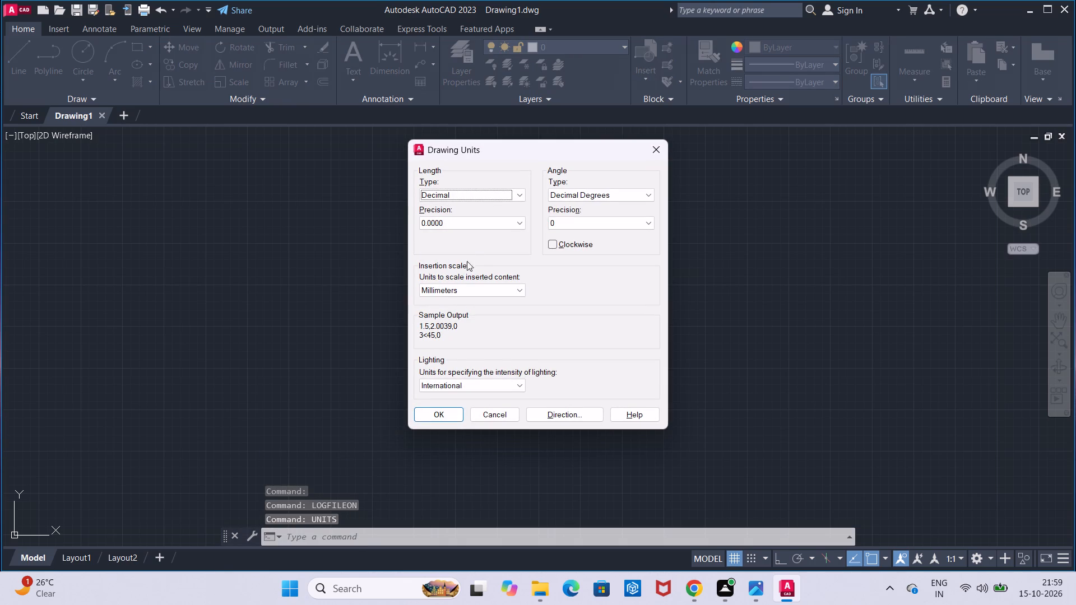
left_click(483, 220)
left_click(483, 231)
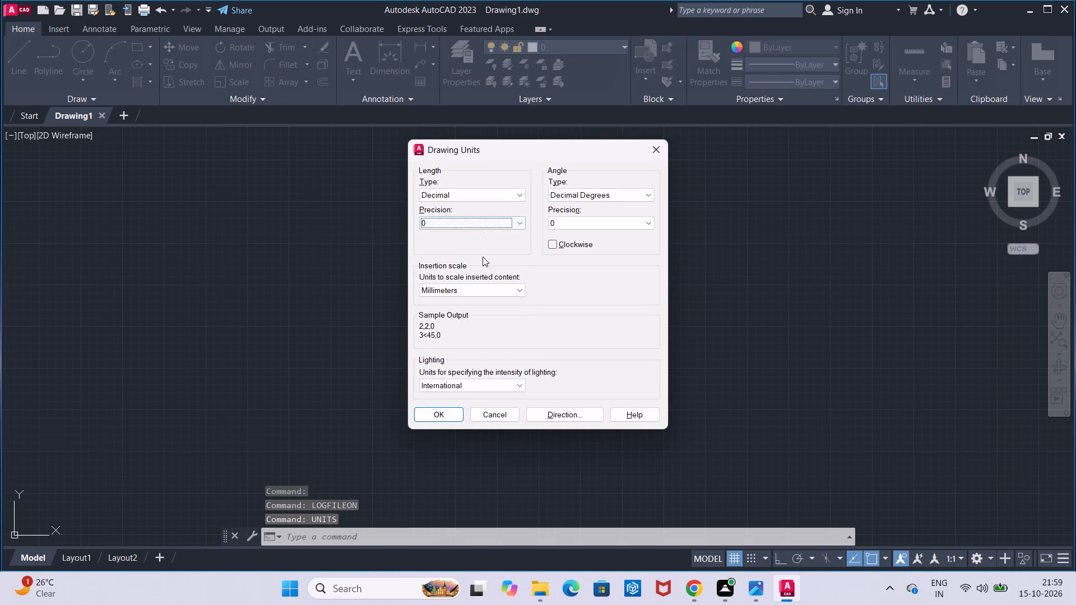
left_click(446, 413)
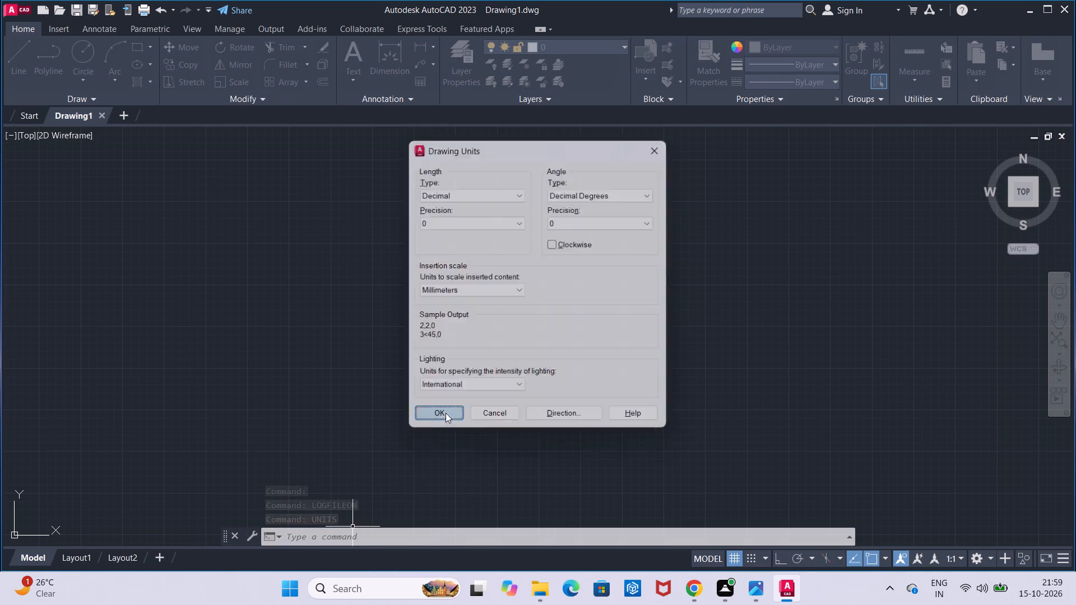
Modify the ISO-25 dimension style so its linear primary units use precision 0.
left_click(418, 533)
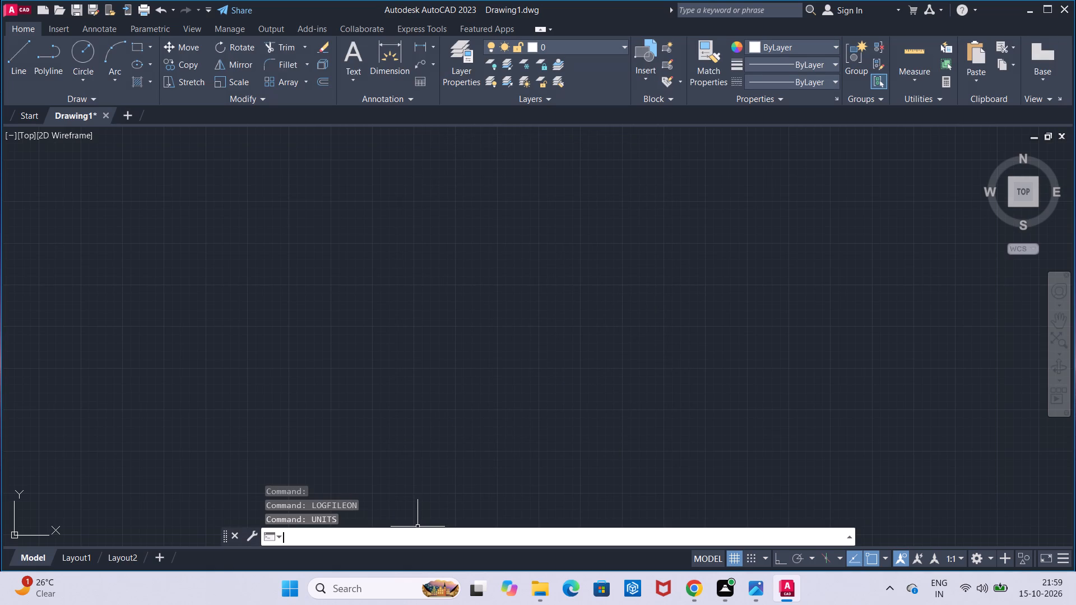
key("d")
key("Return")
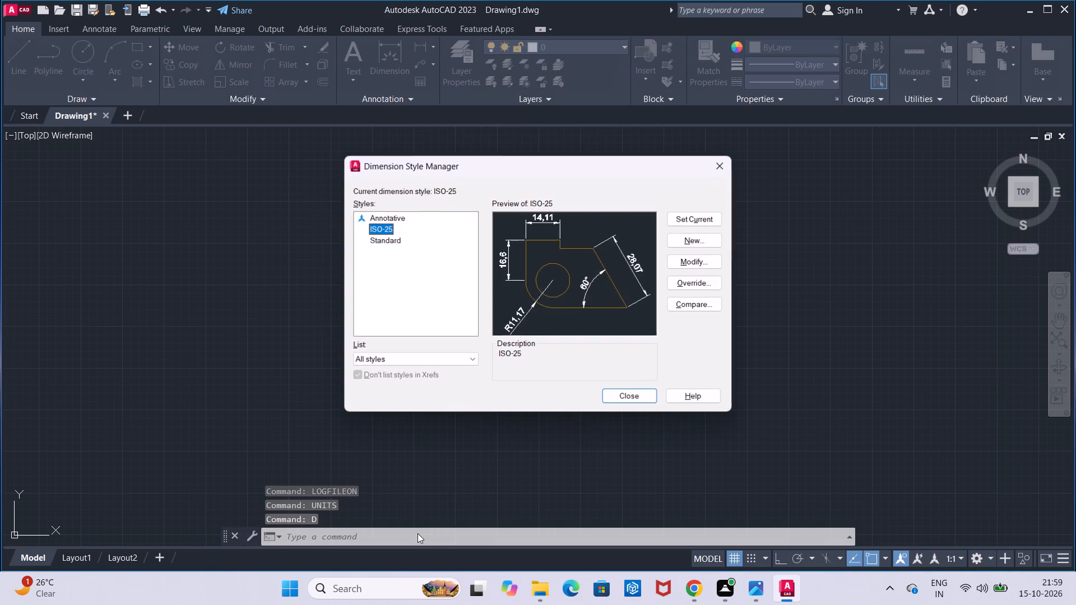
left_click(707, 257)
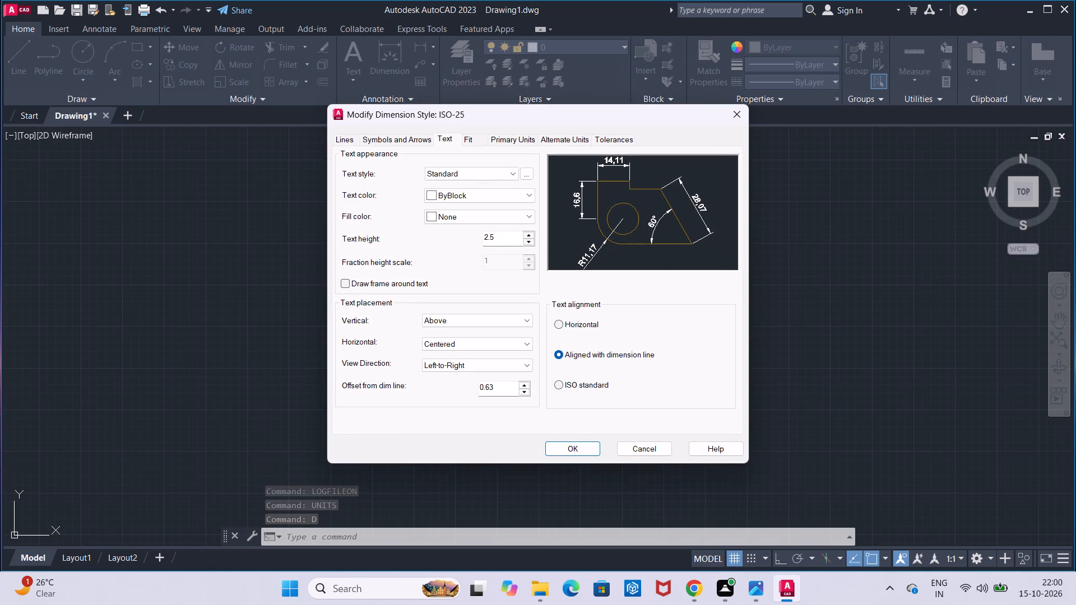
left_click(505, 141)
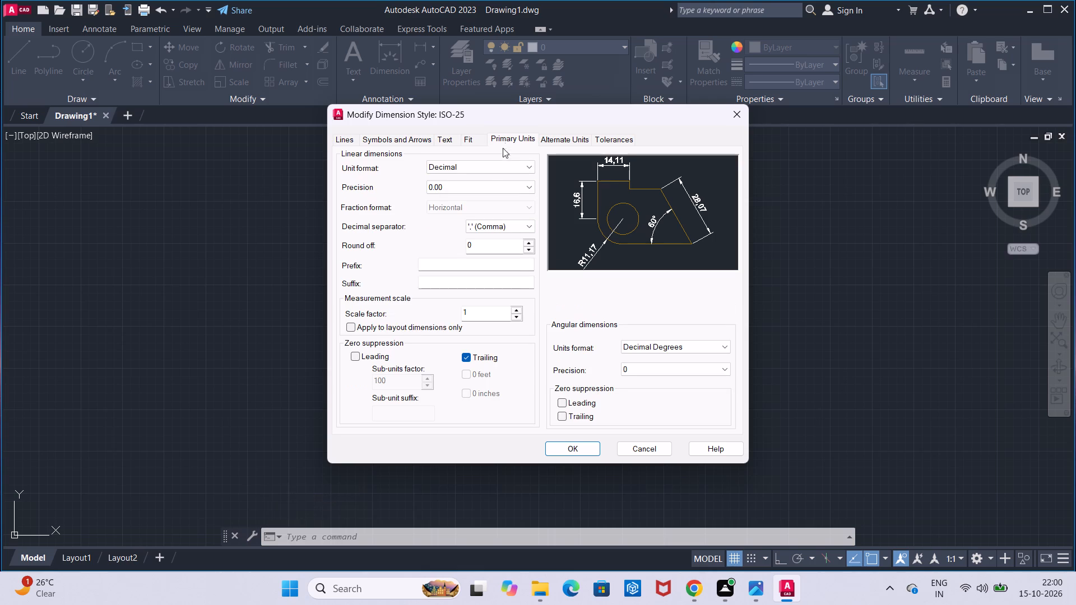
left_click(488, 186)
left_click(487, 200)
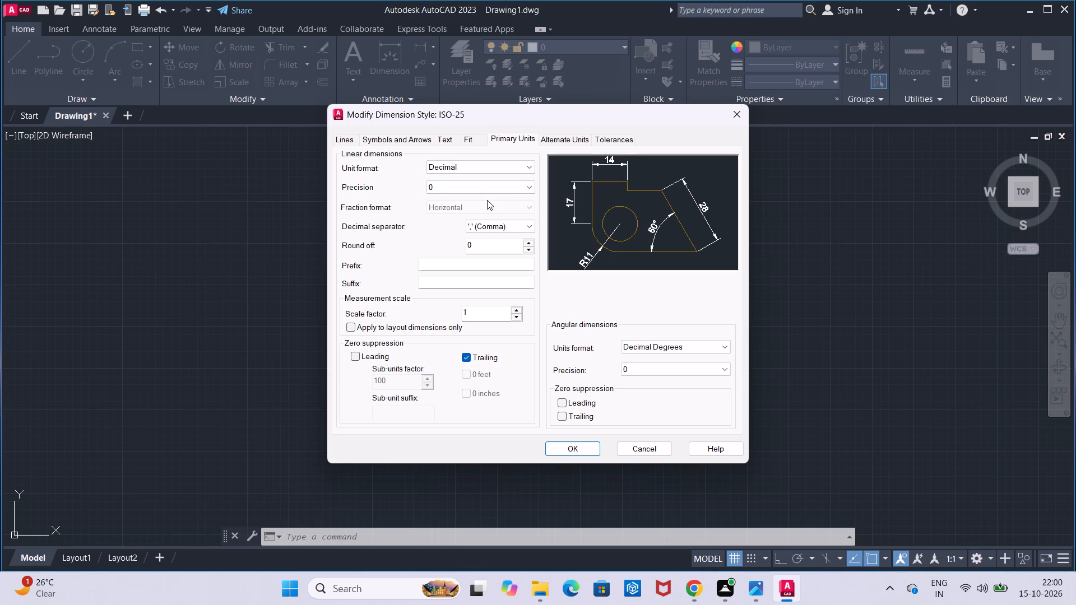
Set the ISO-25 dimension text height to 6 and its text alignment to ISO standard.
left_click(448, 142)
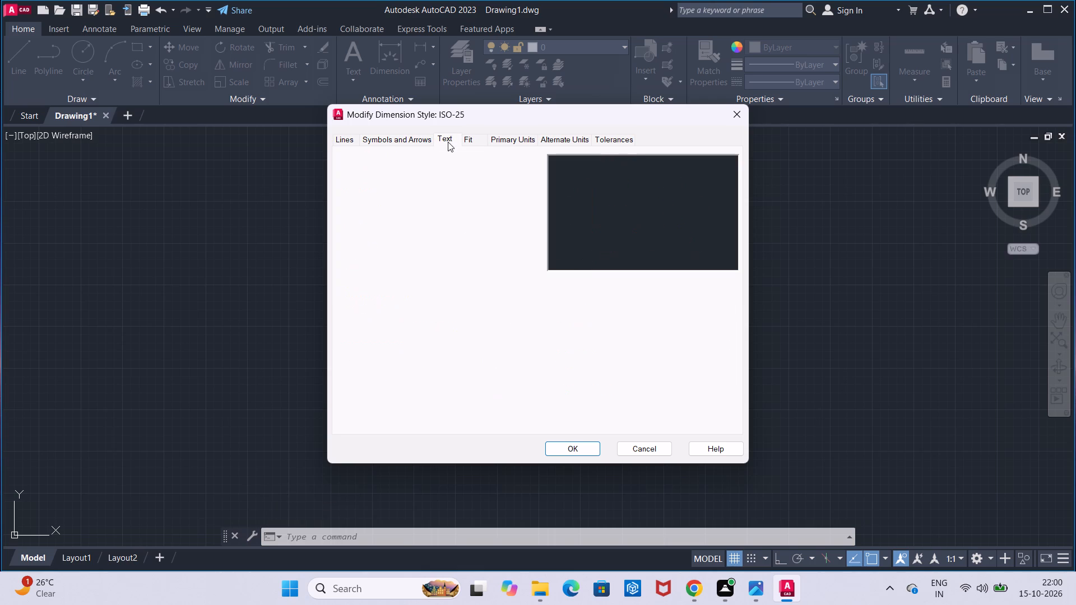
left_click(529, 243)
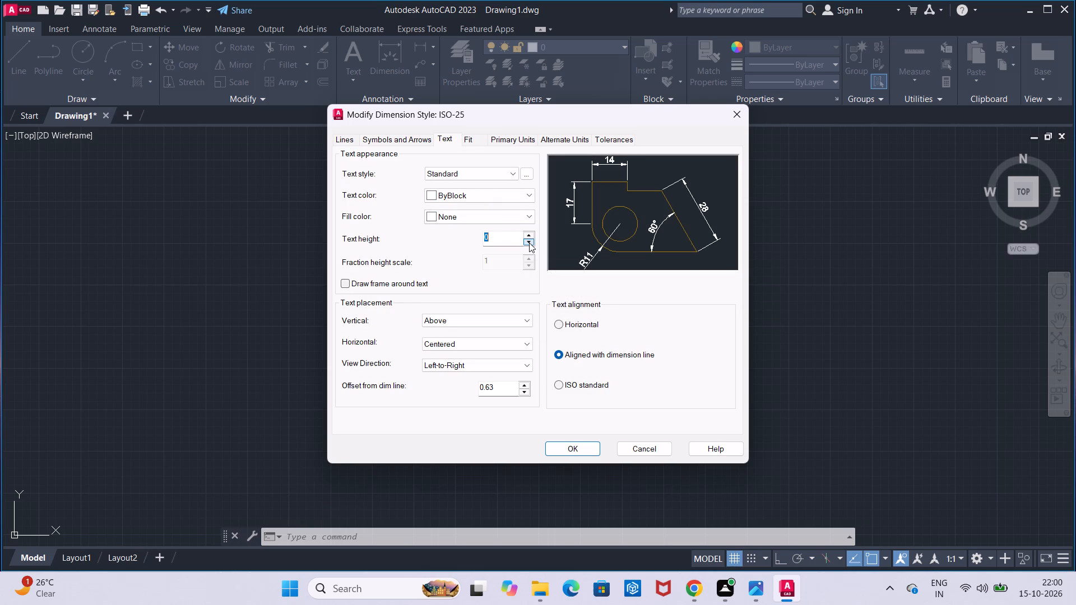
left_click(531, 234)
left_click(531, 234)
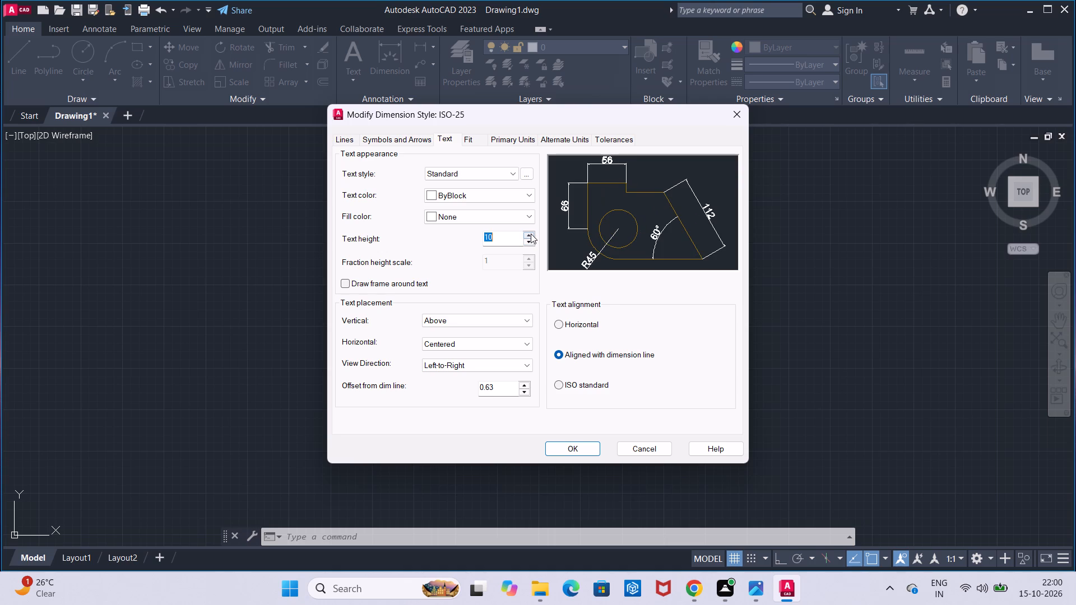
left_click(530, 240)
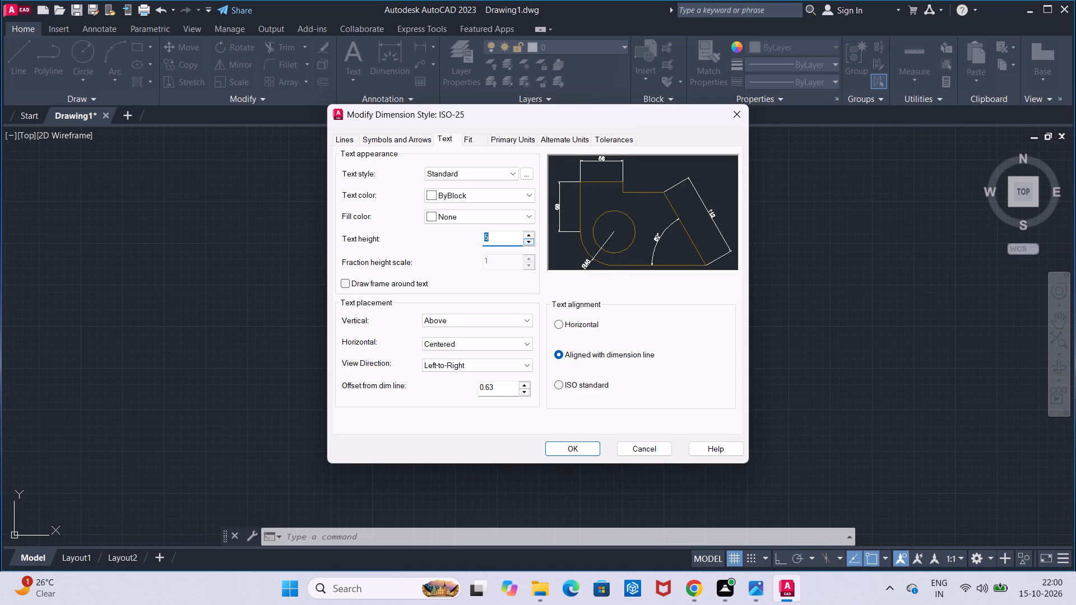
left_click(512, 239)
key("BackSpace")
key("6")
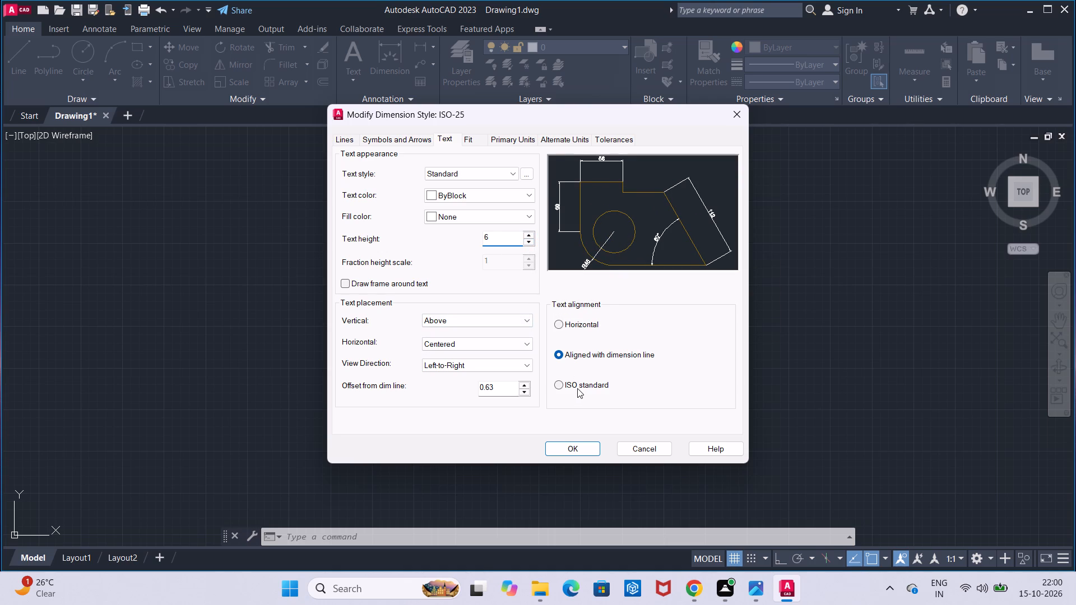
left_click(577, 388)
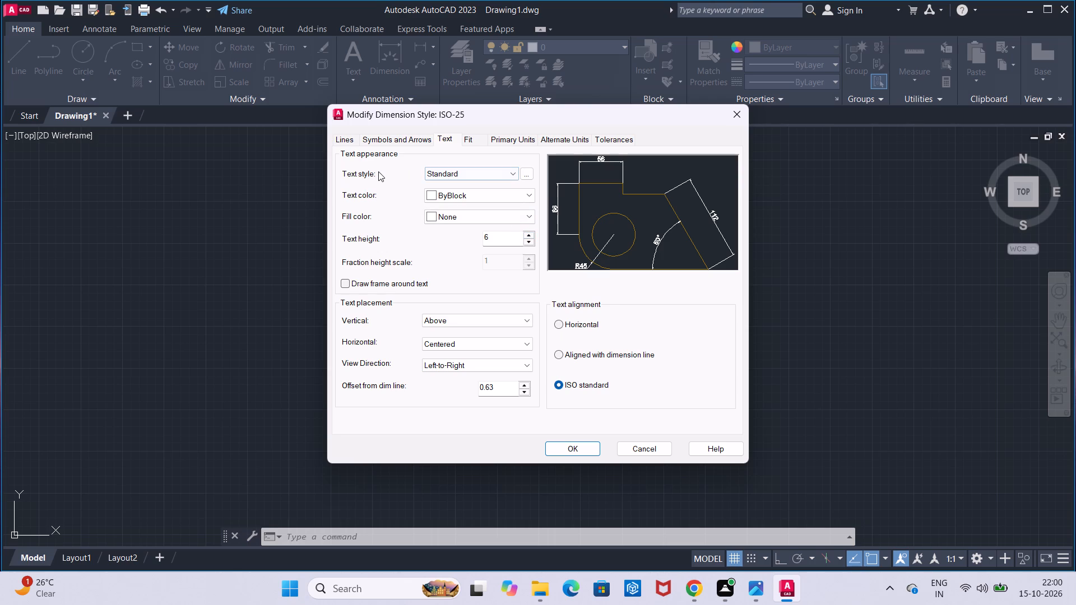
Accept the ISO-25 style changes and make it the current dimension style.
left_click(525, 139)
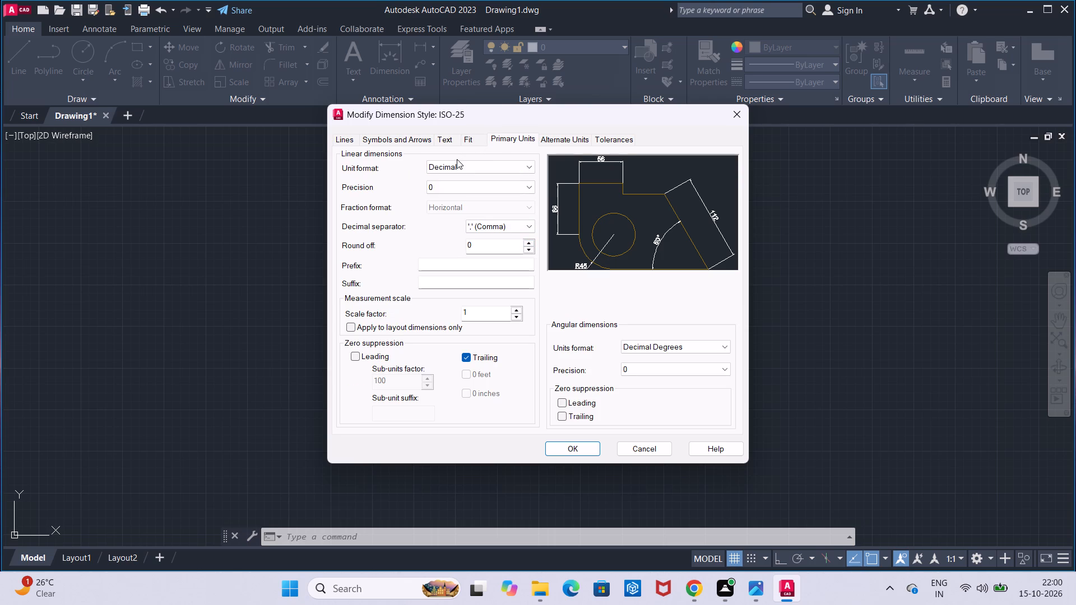
left_click(553, 442)
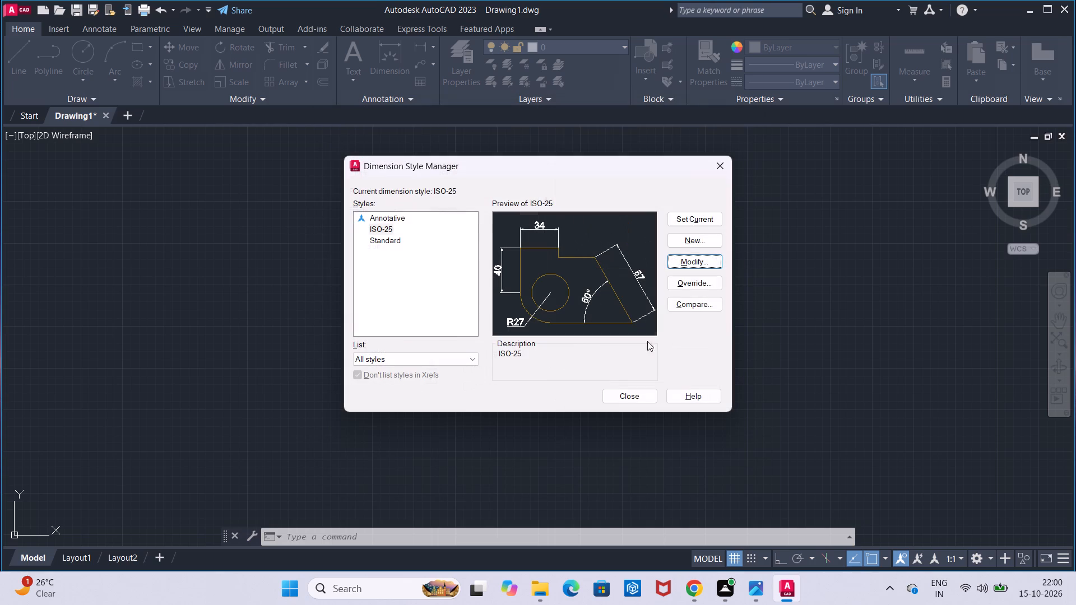
left_click(698, 225)
left_click(644, 390)
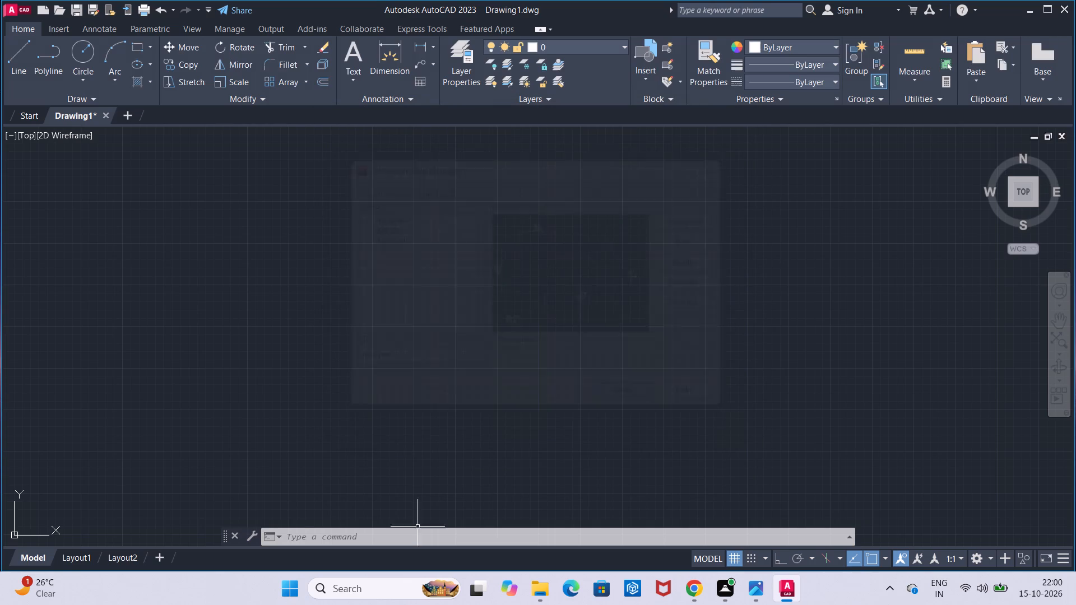
Set the model space limits from lower-left corner 0,0 to upper-right corner 100,100.
left_click(569, 527)
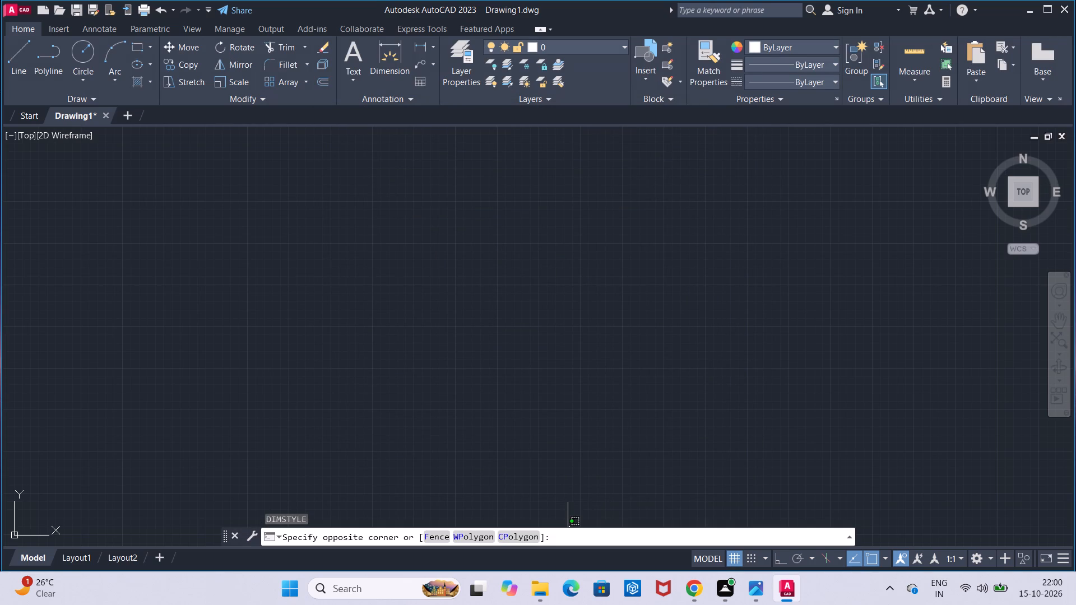
key("Escape")
left_click(565, 539)
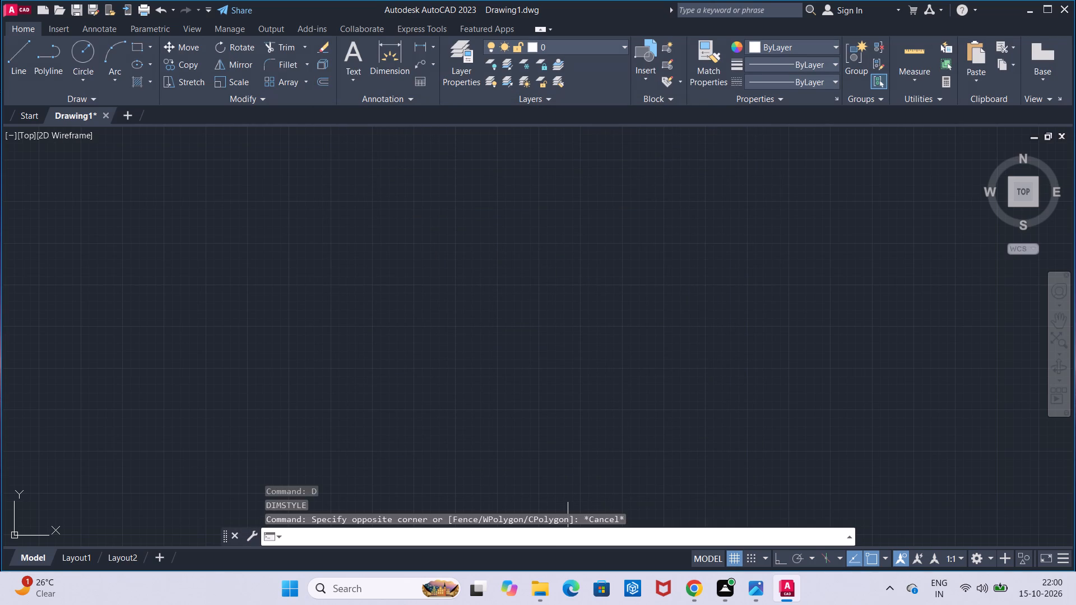
type("limit")
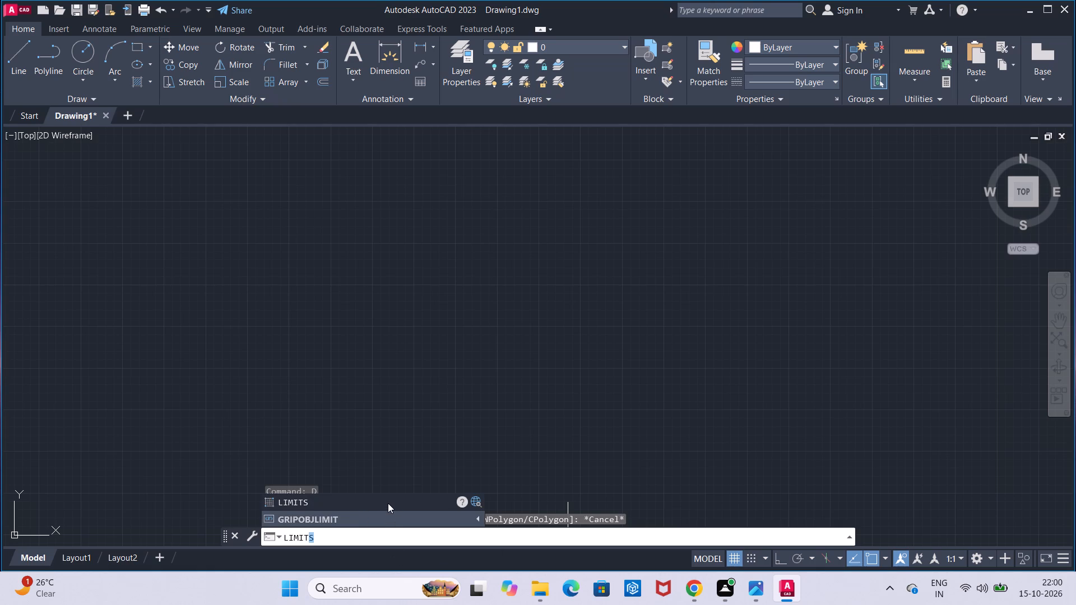
left_click(388, 503)
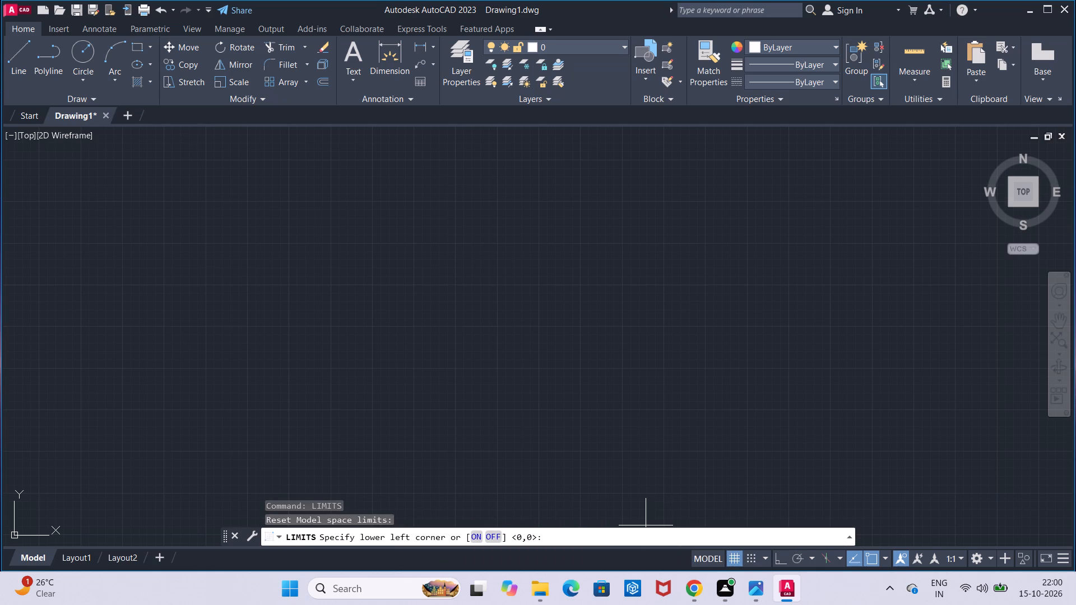
key("0")
type(",0")
key("Return")
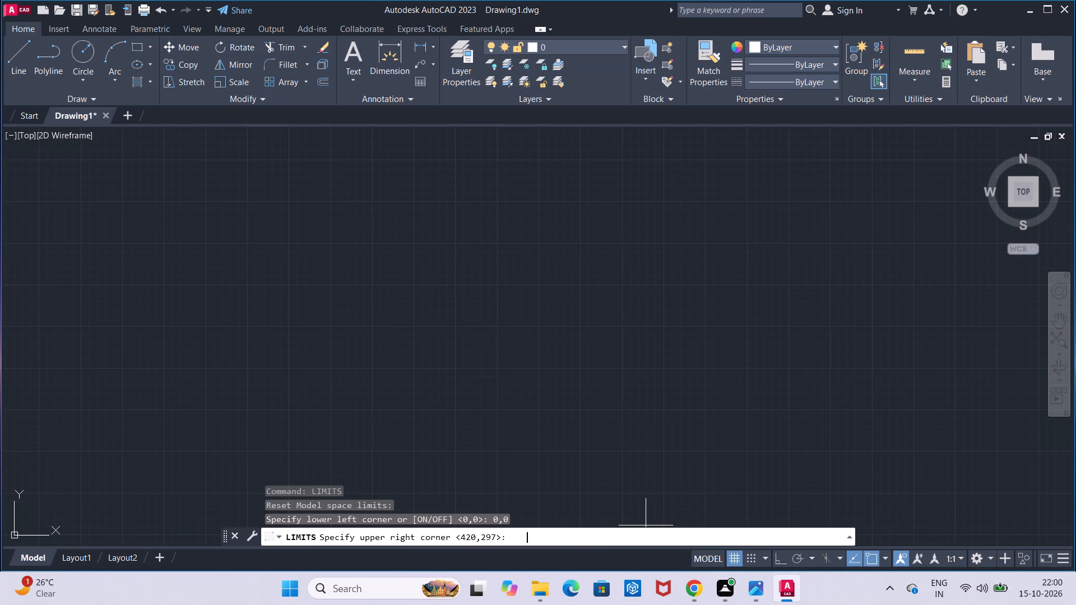
type("100")
type(",100")
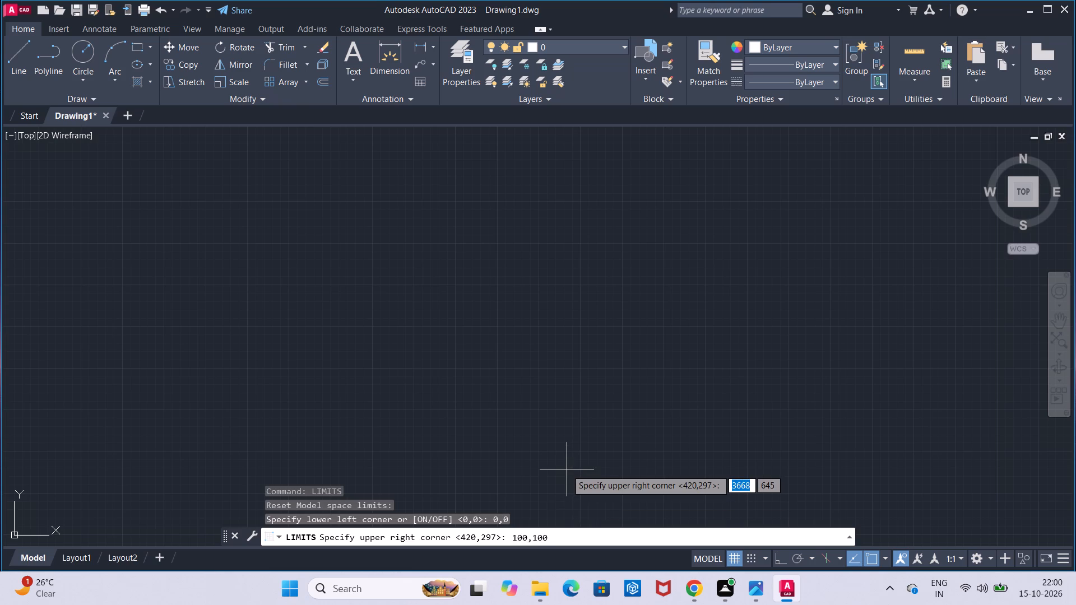
key("Return")
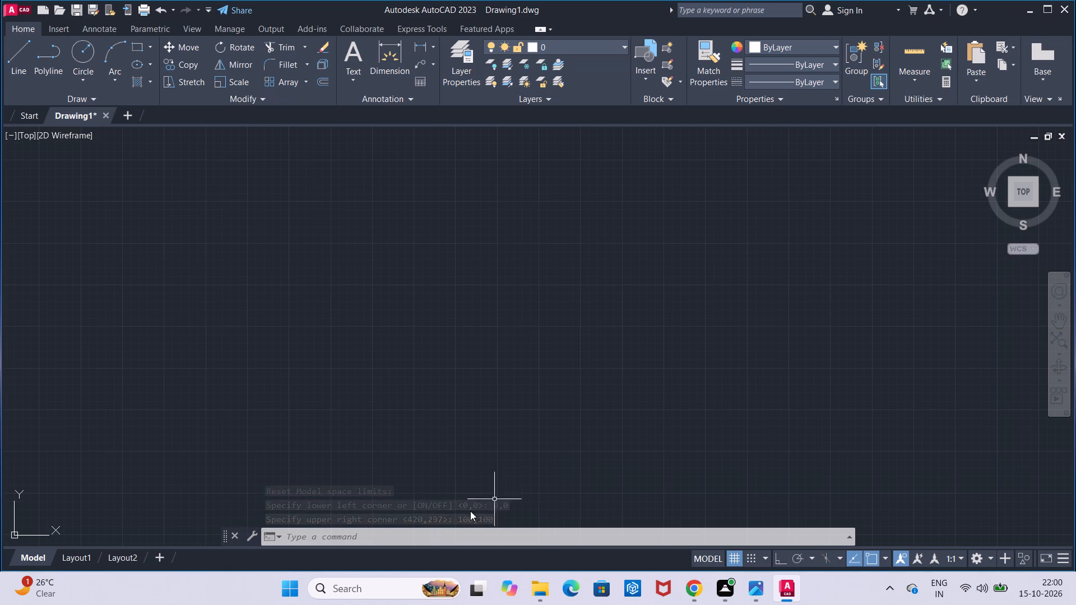
Zoom to show all of the drawing limits.
key("z")
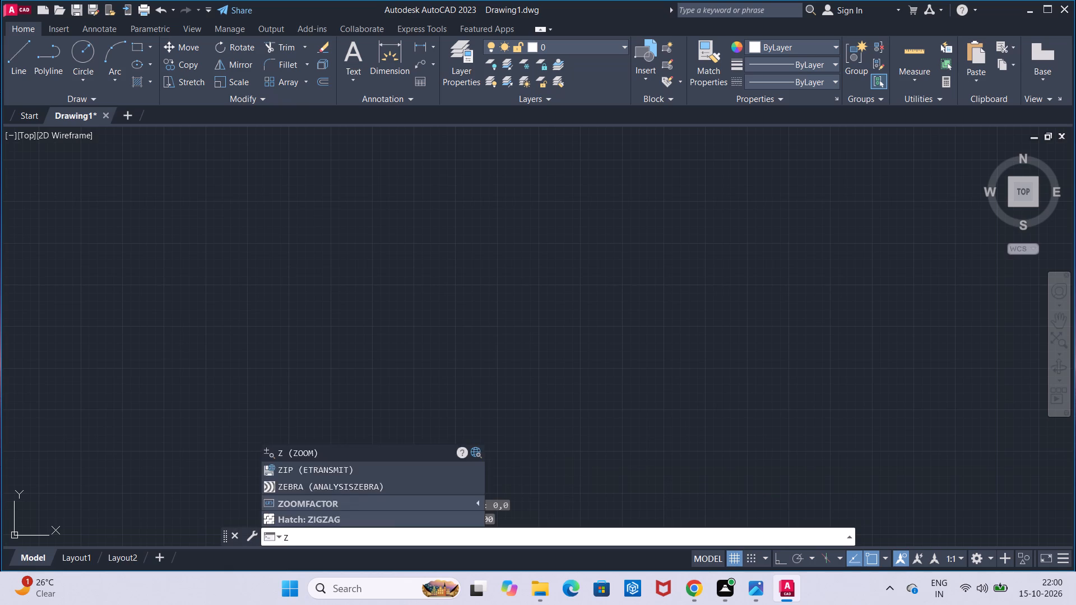
key("Return")
key("a")
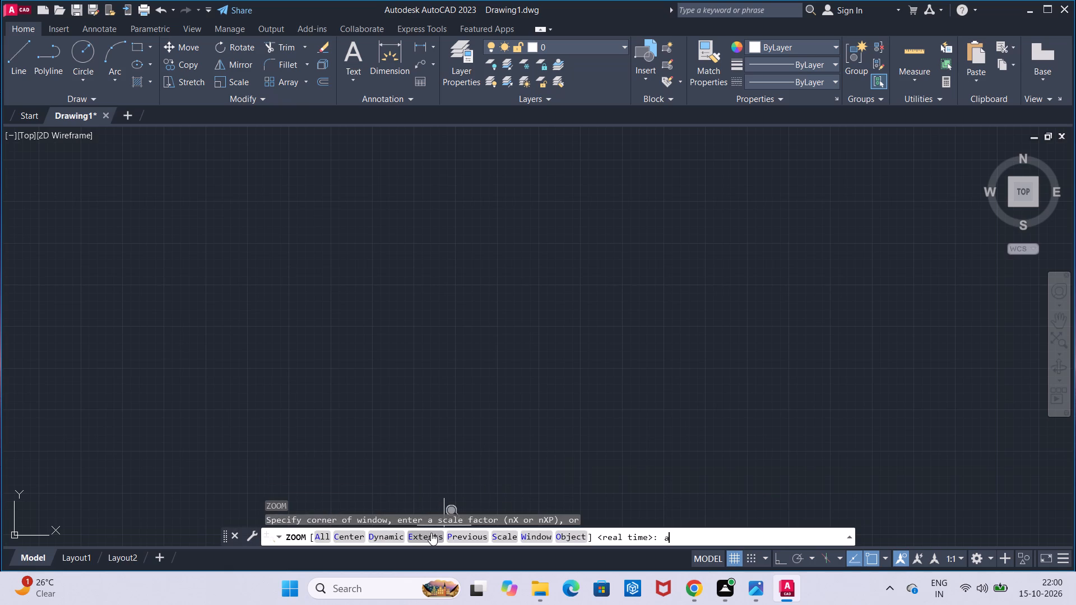
key("Return")
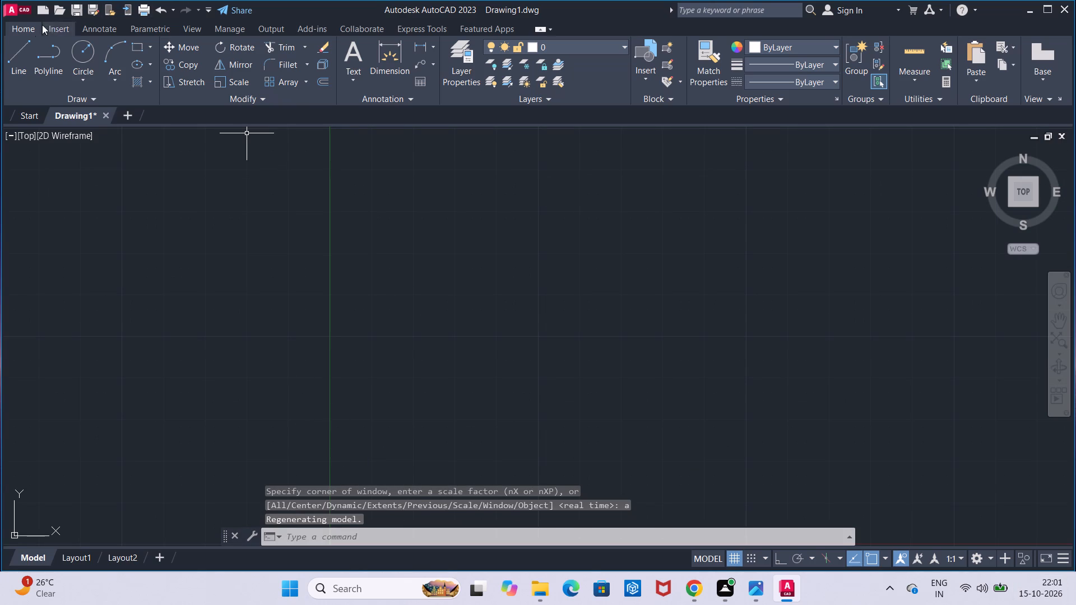
With Ortho mode on, draw a 48 mm horizontal line for the lower edge of the top view.
left_click(15, 43)
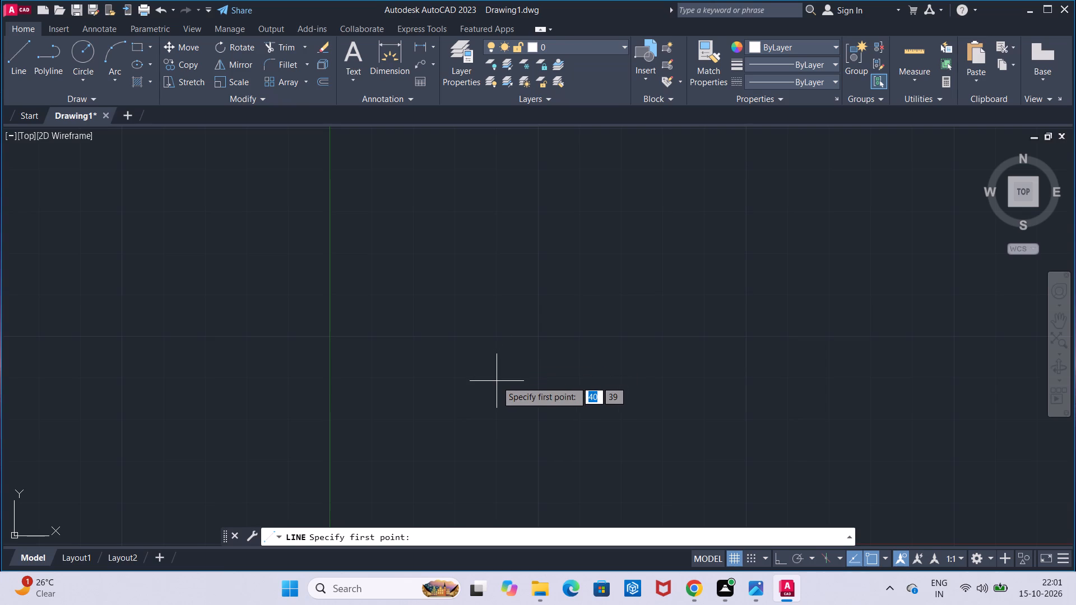
left_click(784, 557)
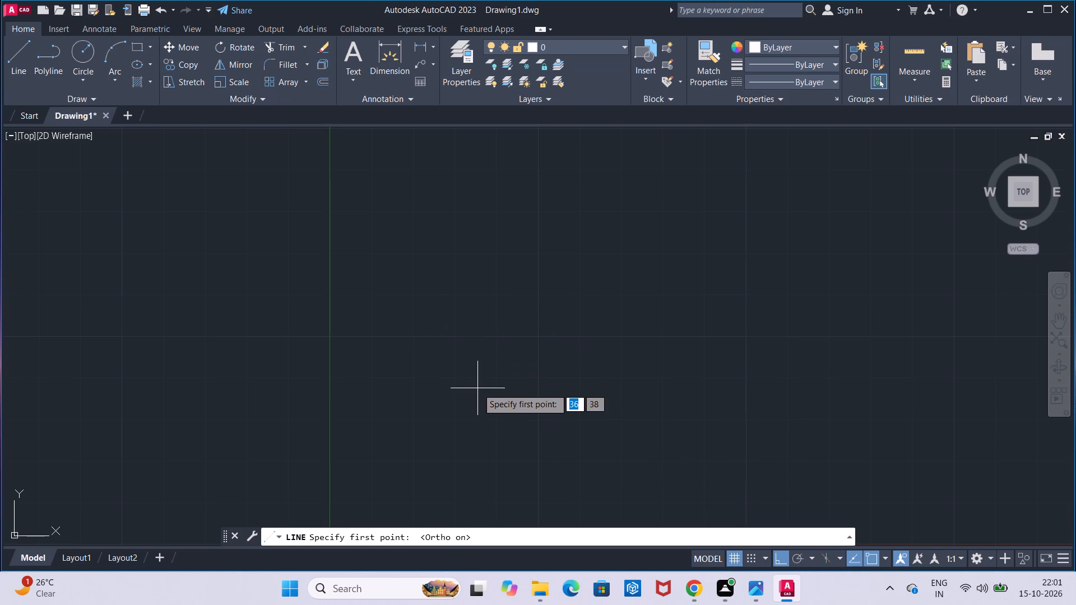
left_click(477, 388)
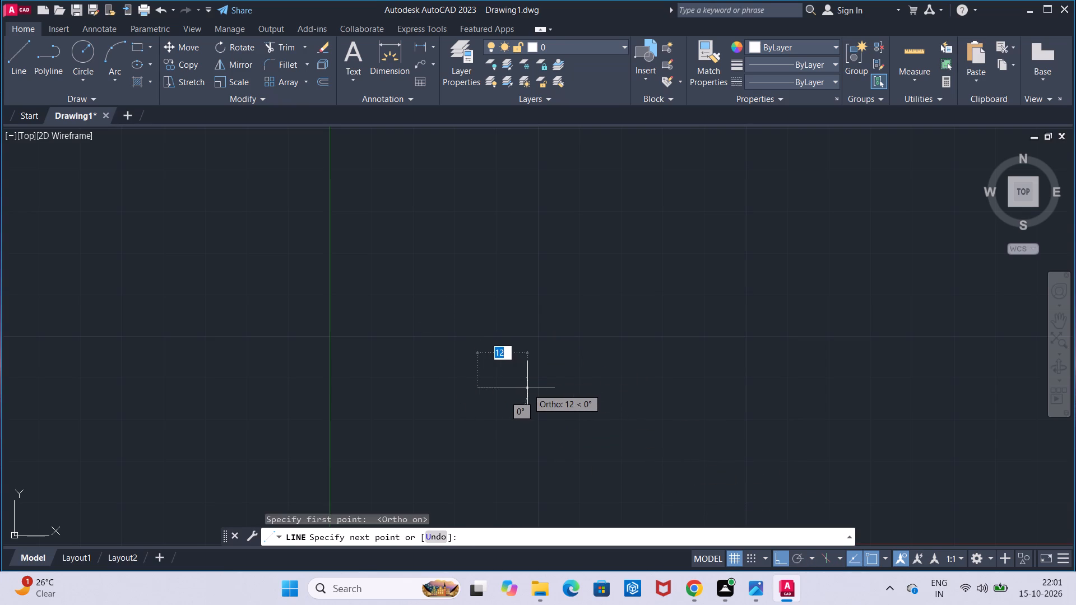
type("48")
key("Return")
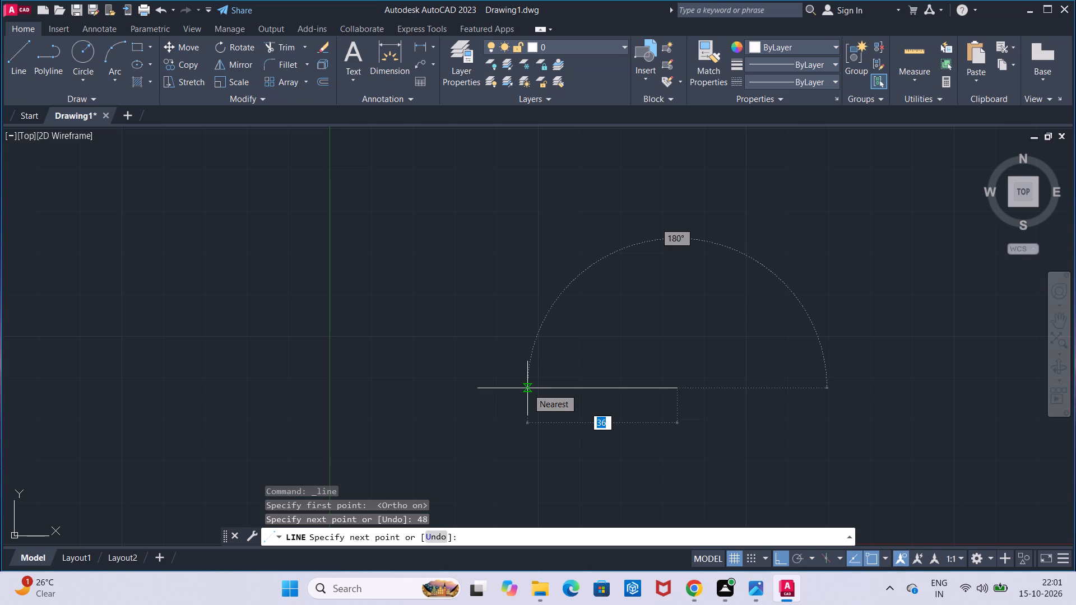
key("Escape")
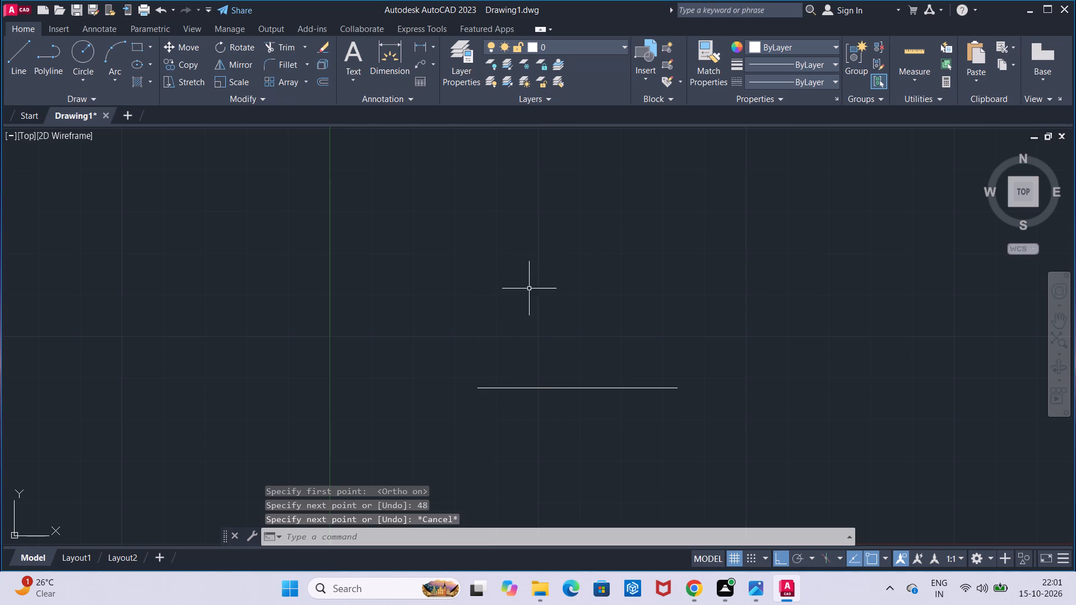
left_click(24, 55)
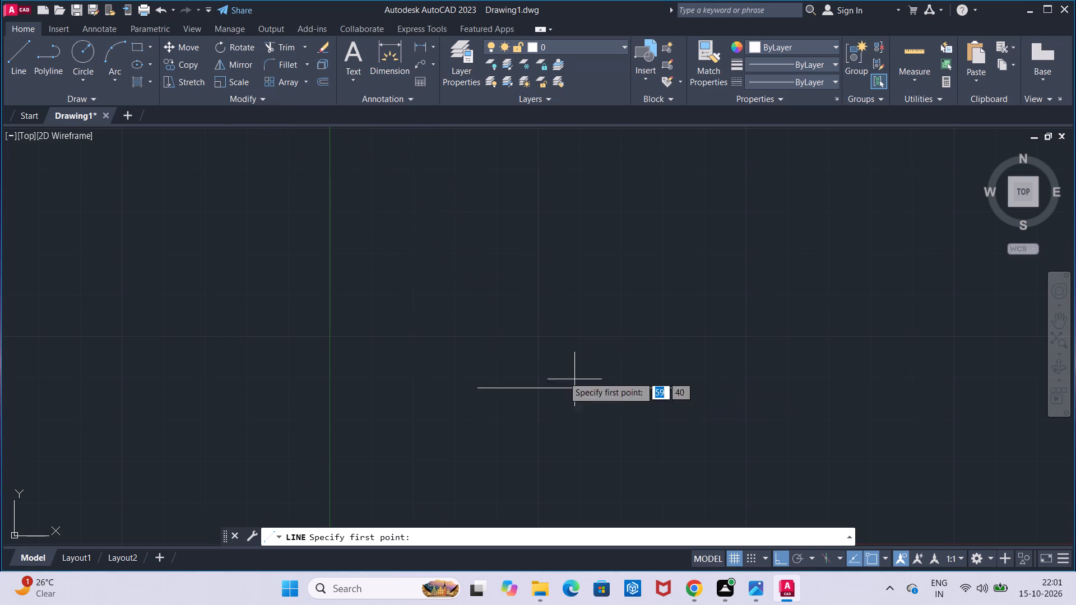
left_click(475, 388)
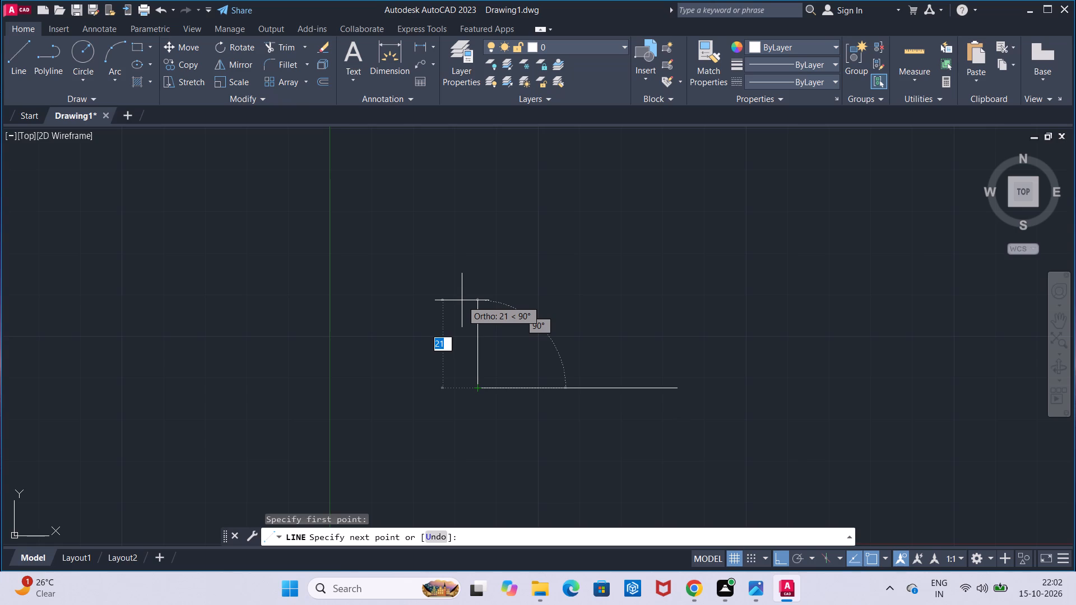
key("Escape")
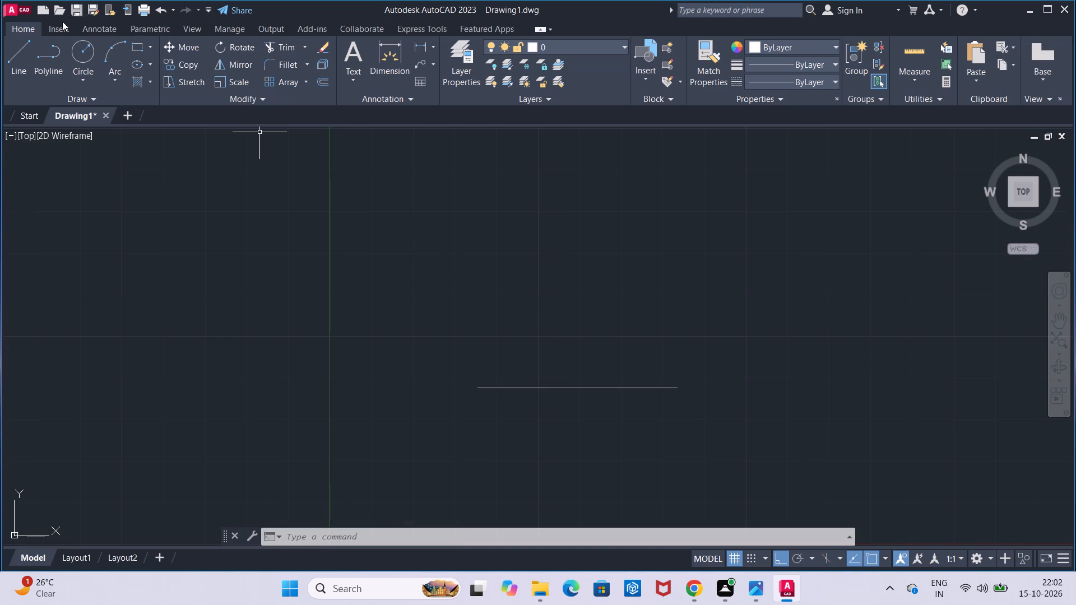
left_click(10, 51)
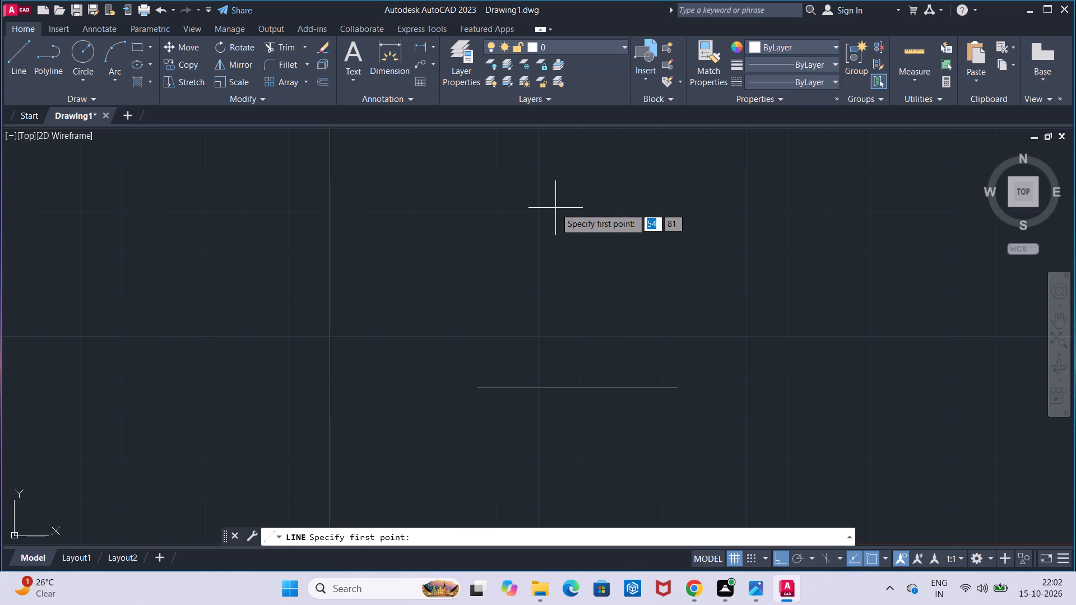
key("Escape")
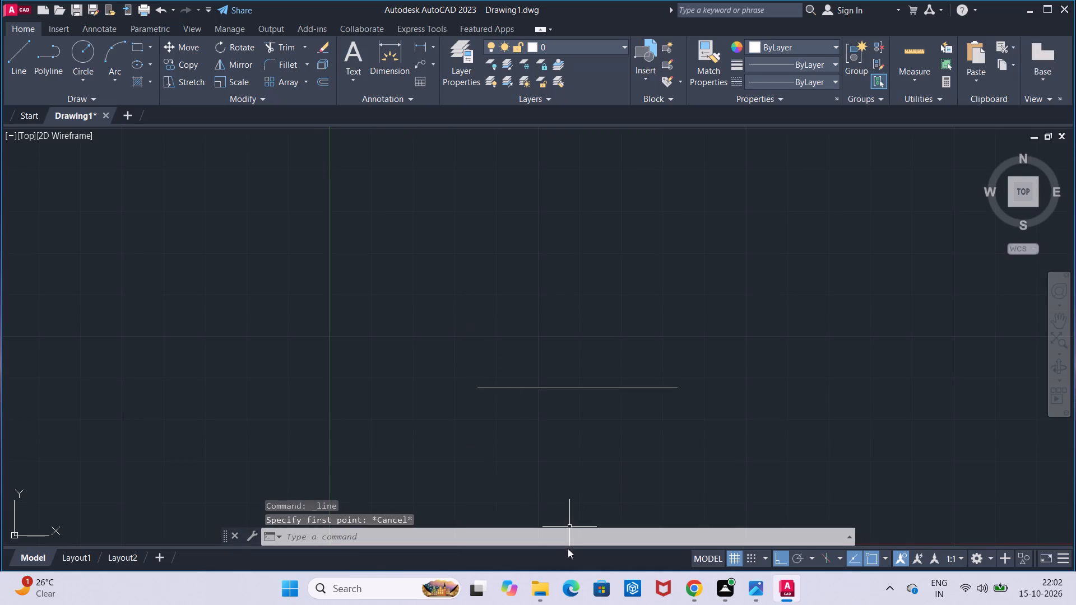
Open reference image 53dde25f3d411a3e91202a1bd25cac33.jpg from the Downloads folder, check the part's dimensions, and return to the drawing.
left_click(530, 564)
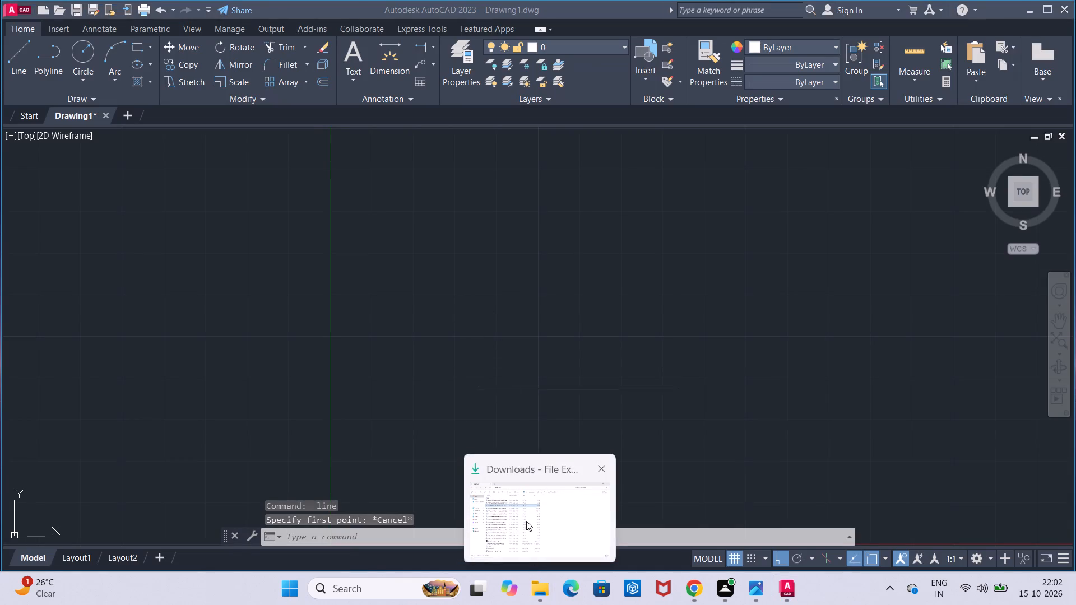
left_click(524, 510)
double_click(354, 180)
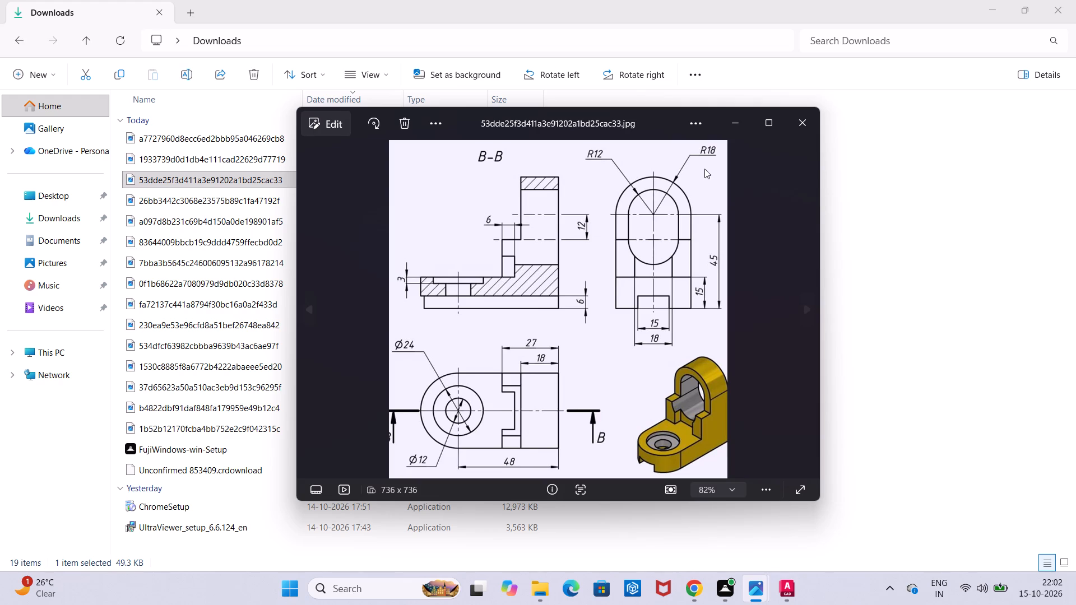
left_click(729, 127)
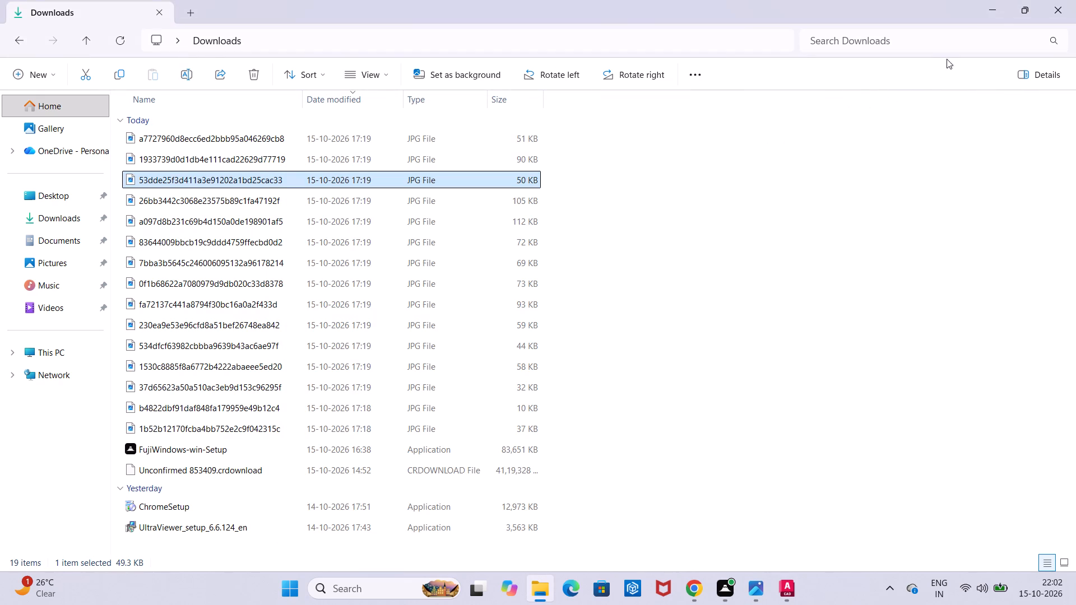
left_click(994, 3)
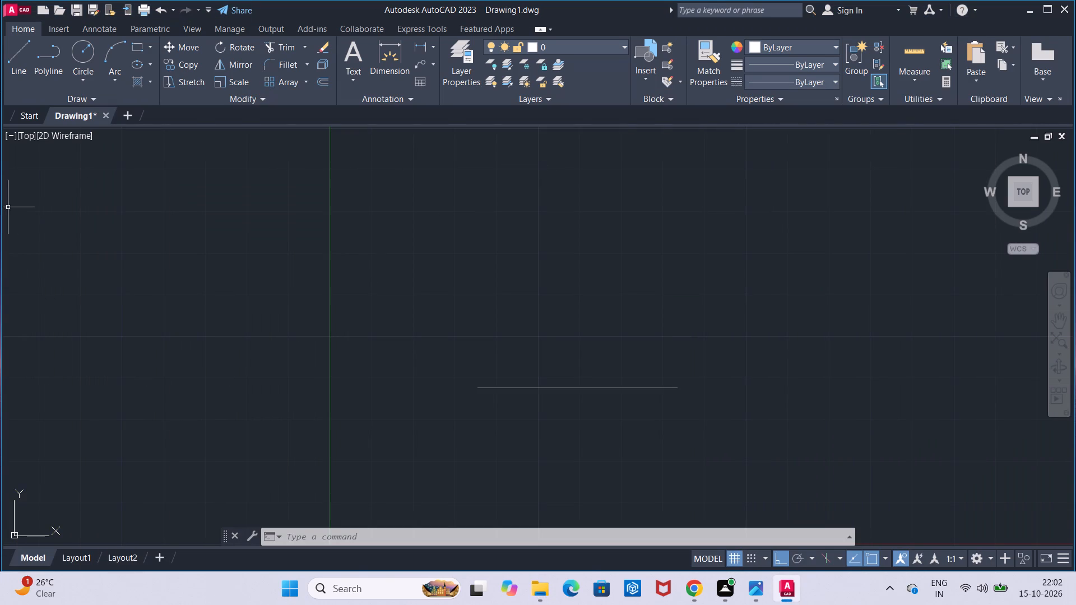
From the horizontal line's right endpoint, draw a 36 mm line straight up, followed by a 48 mm line to the left.
left_click(11, 52)
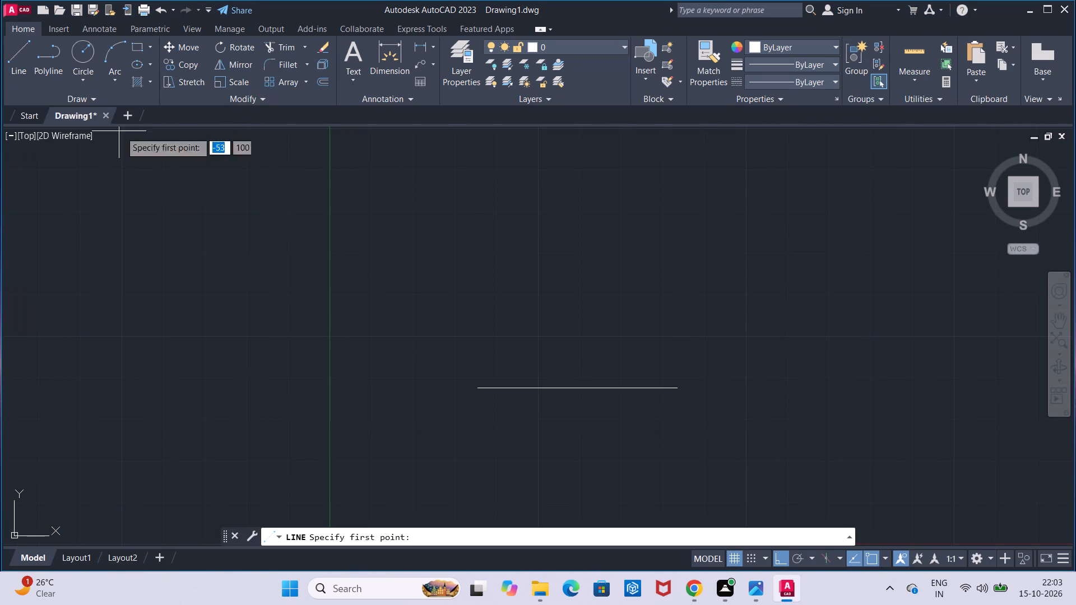
left_click(678, 389)
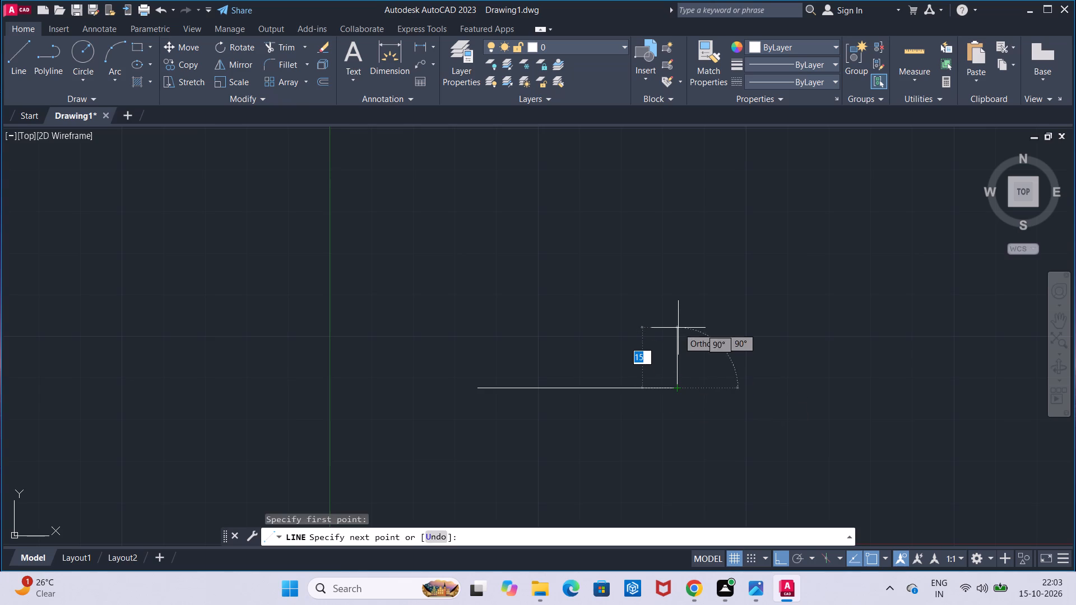
key("3")
key("6")
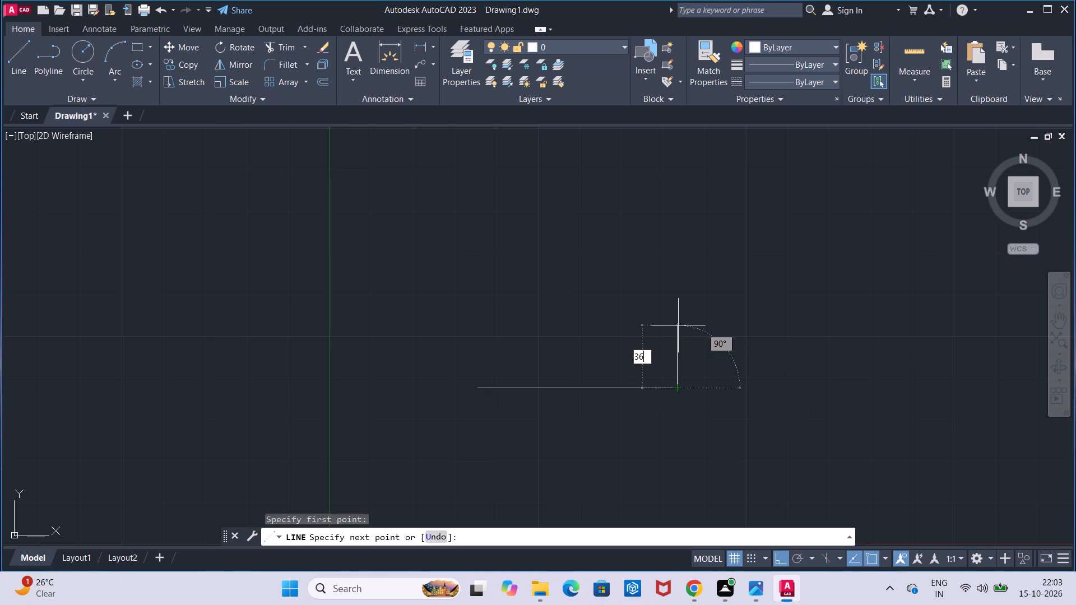
key("Return")
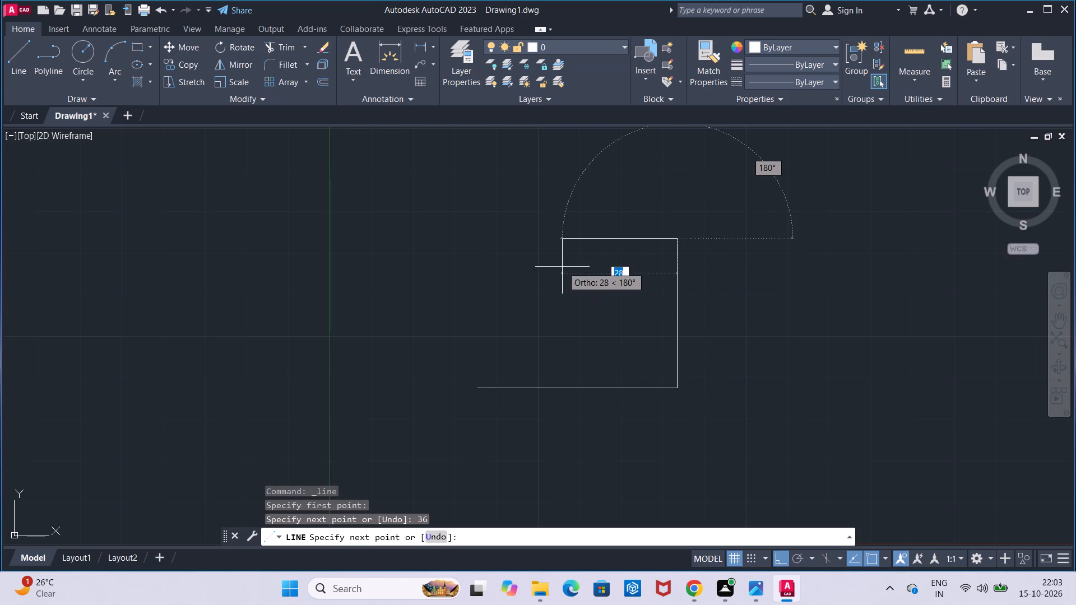
key("4")
key("8")
key("Return")
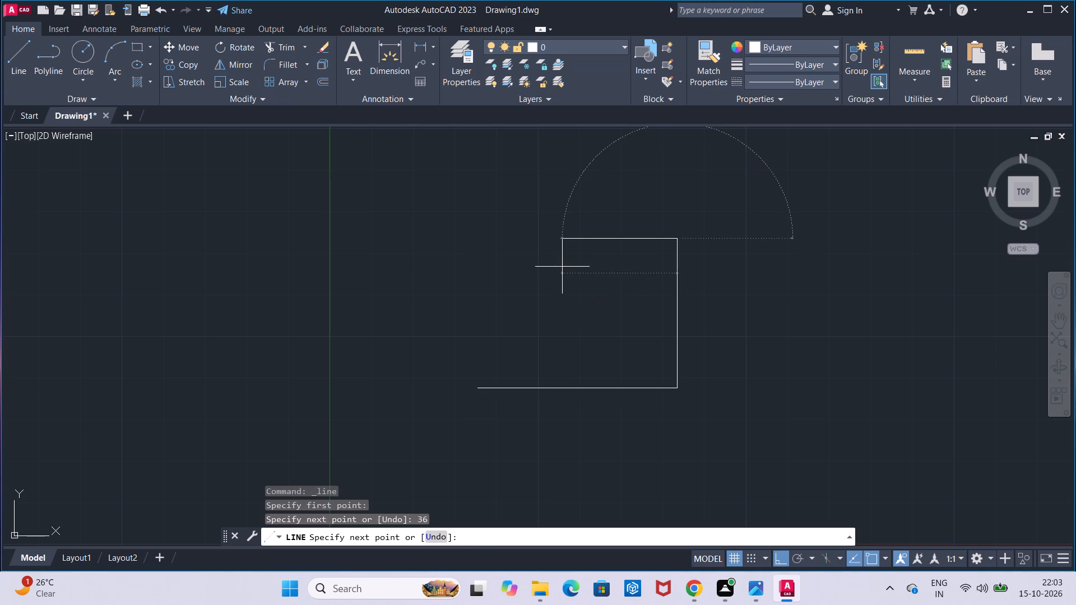
key("Escape")
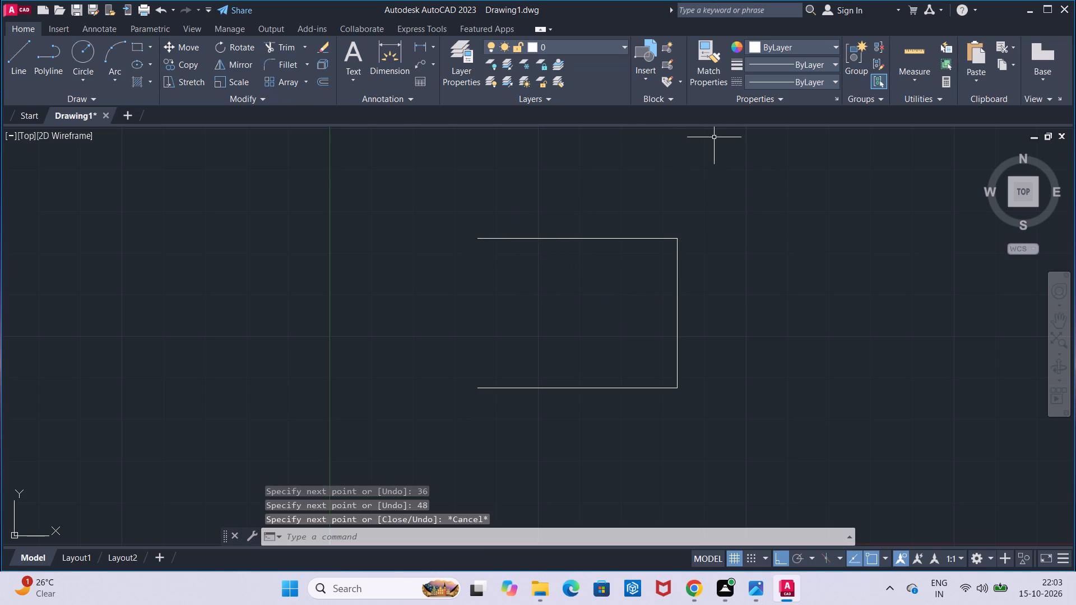
Load the CENTER linetype from acadiso.lin into the drawing.
left_click(758, 83)
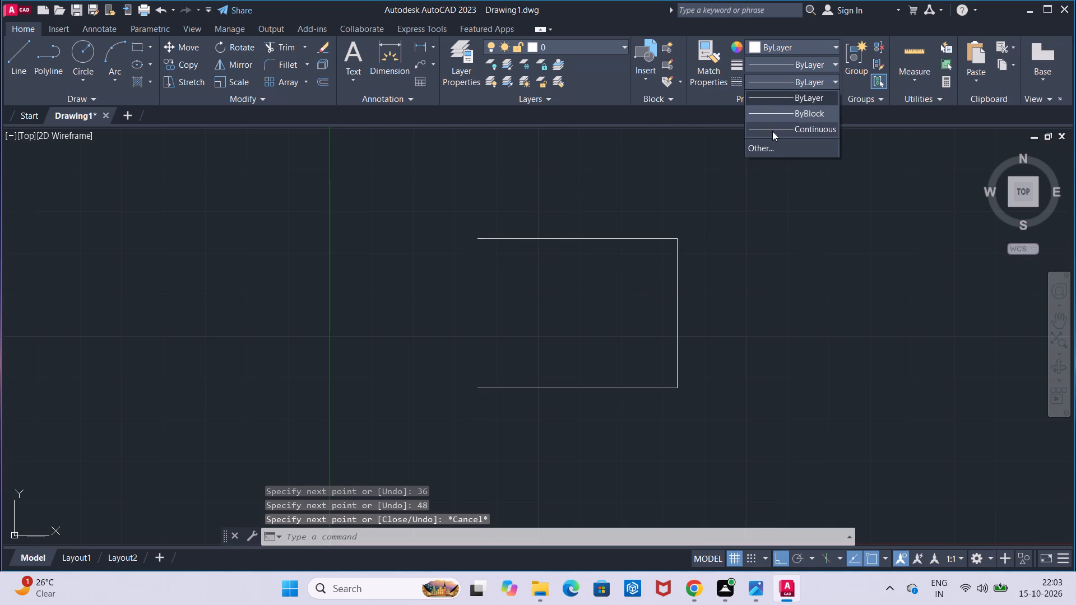
left_click(774, 145)
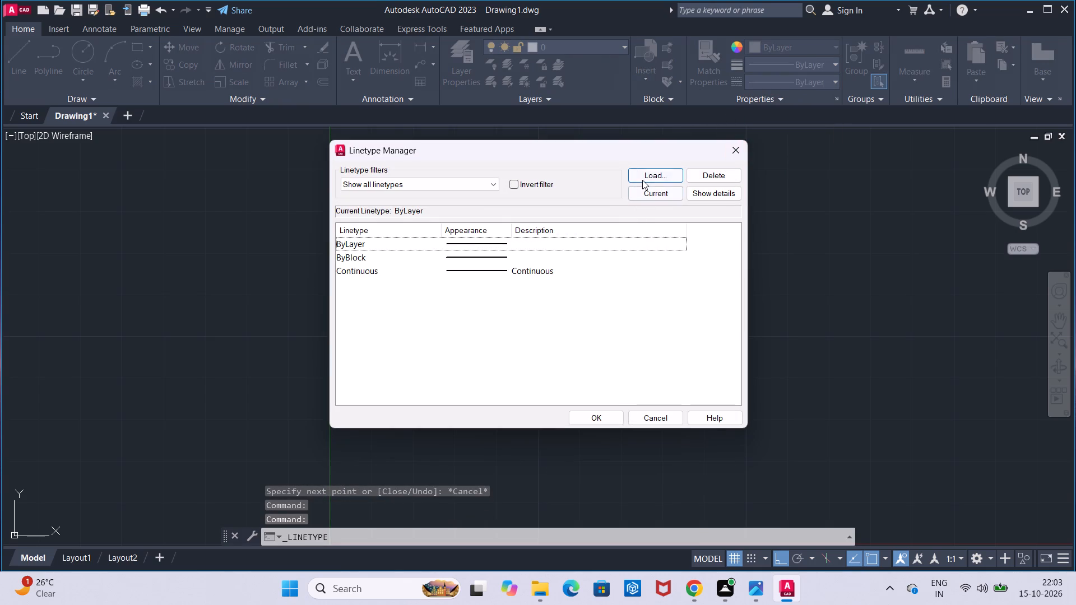
left_click(643, 179)
scroll(536, 278, "down", 2)
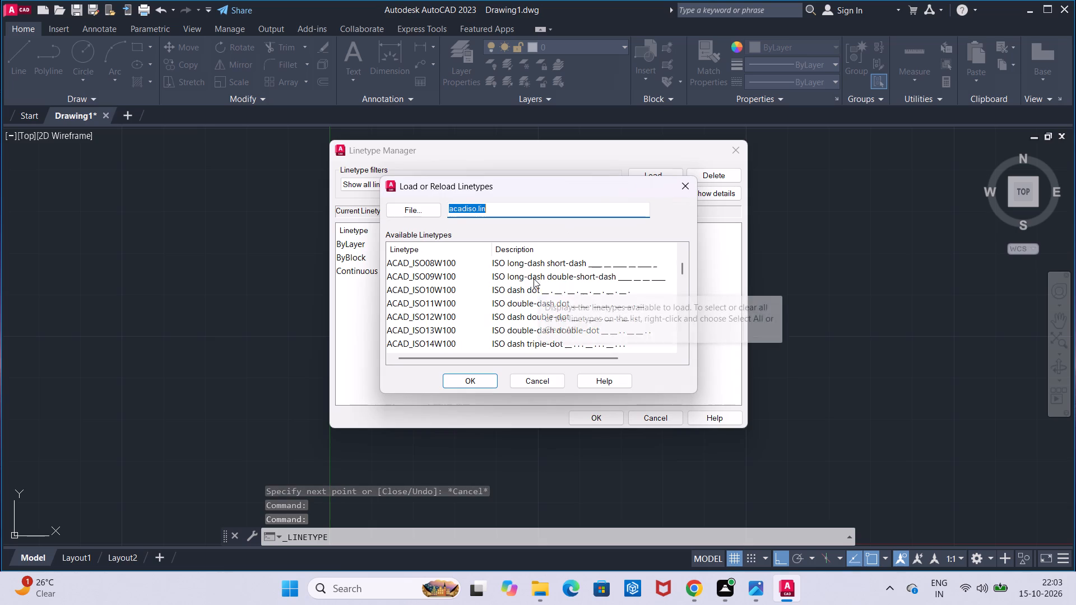
scroll(533, 278, "down", 2)
left_click(495, 347)
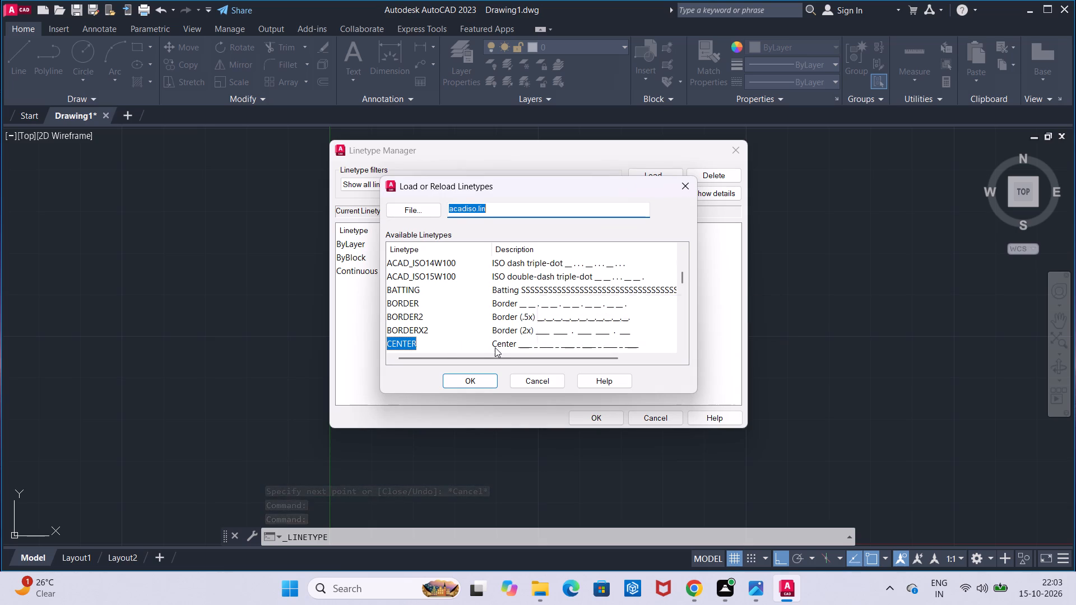
left_click(479, 383)
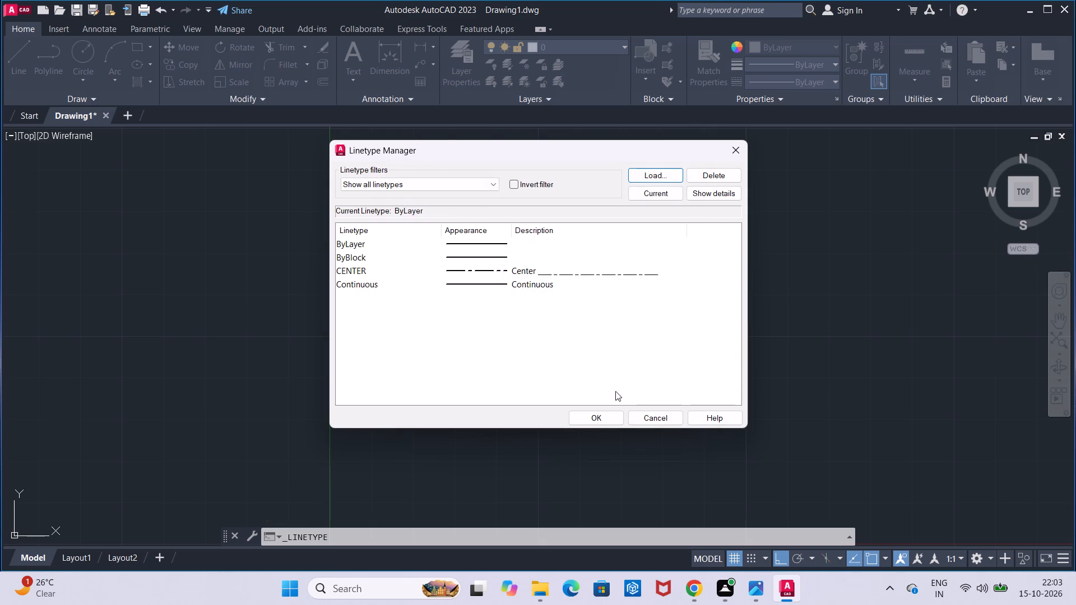
left_click(619, 415)
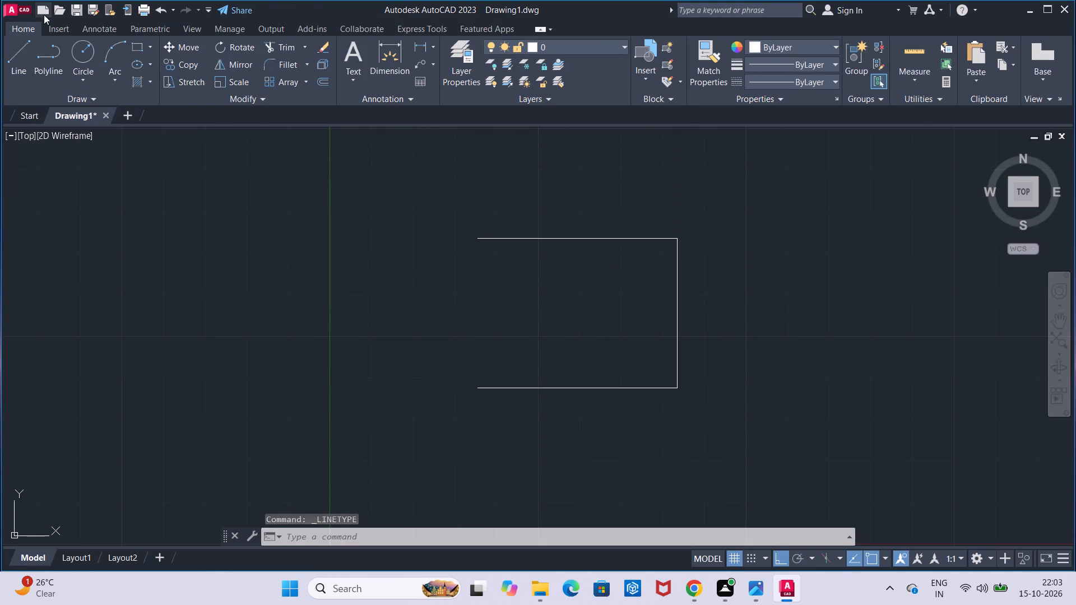
Make CENTER the current linetype and draw a vertical line joining the open left ends of the two horizontal lines.
left_click(25, 55)
left_click(762, 84)
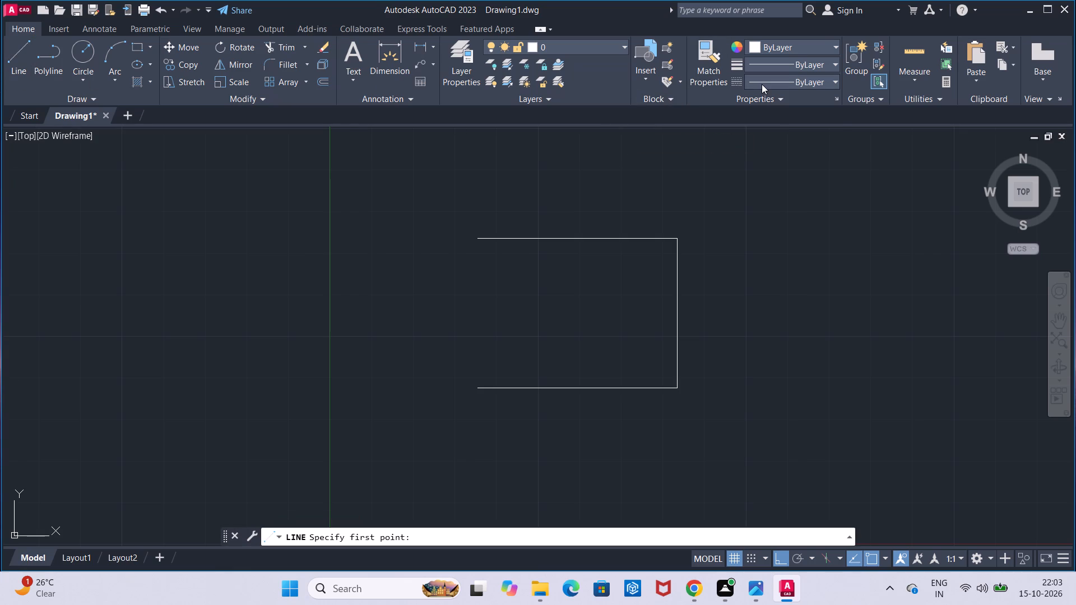
left_click(773, 129)
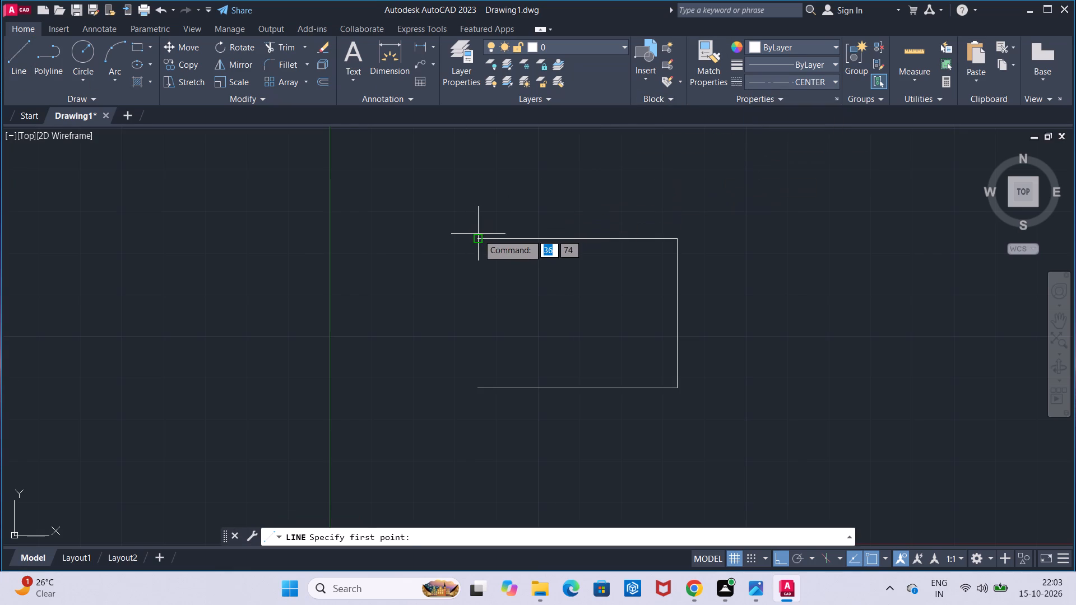
left_click(478, 234)
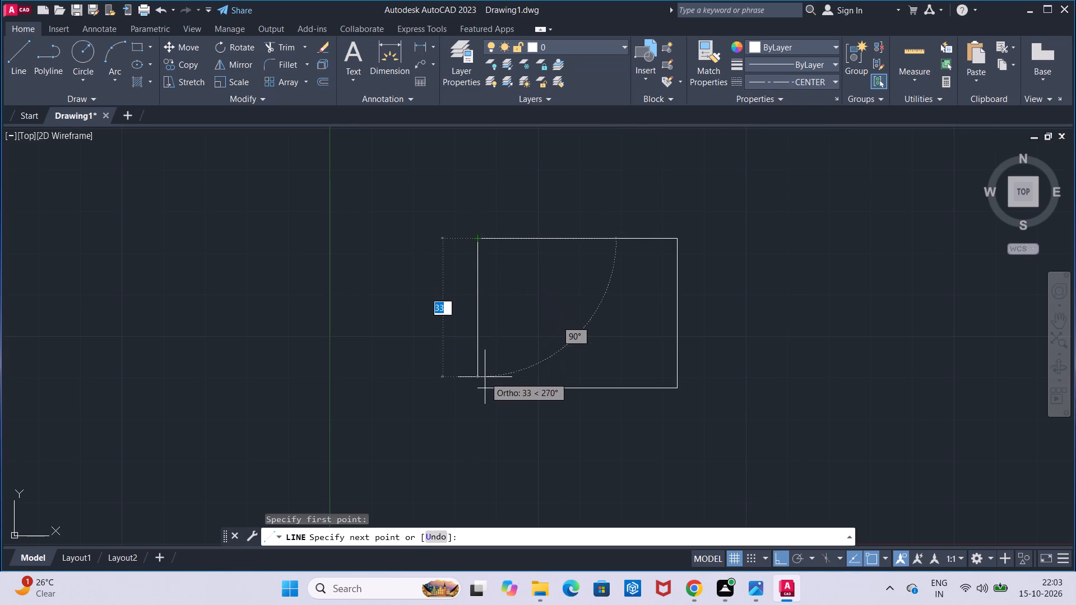
left_click(483, 390)
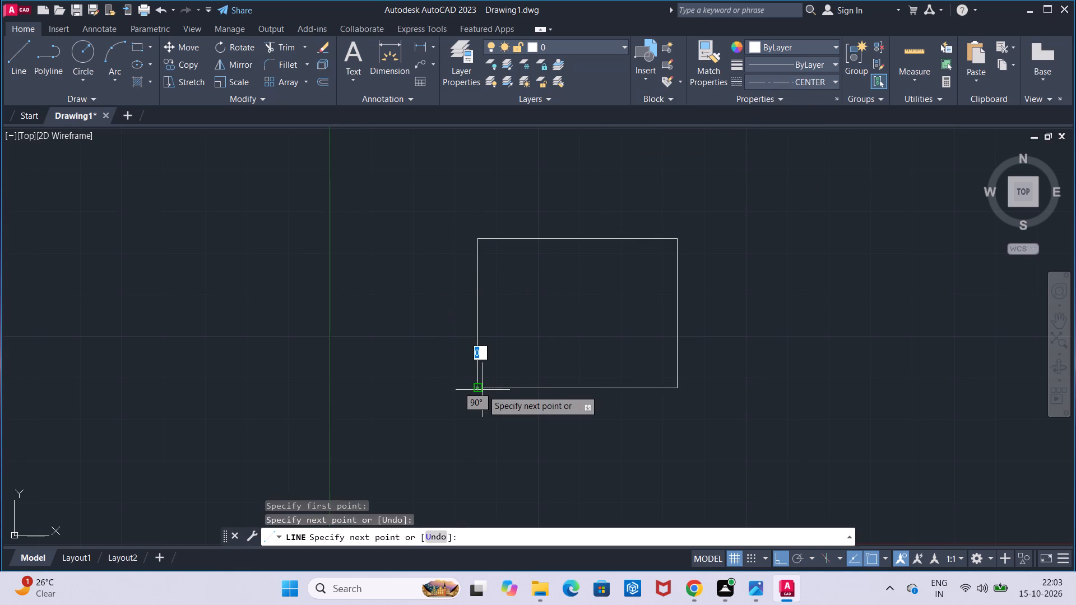
key("Escape")
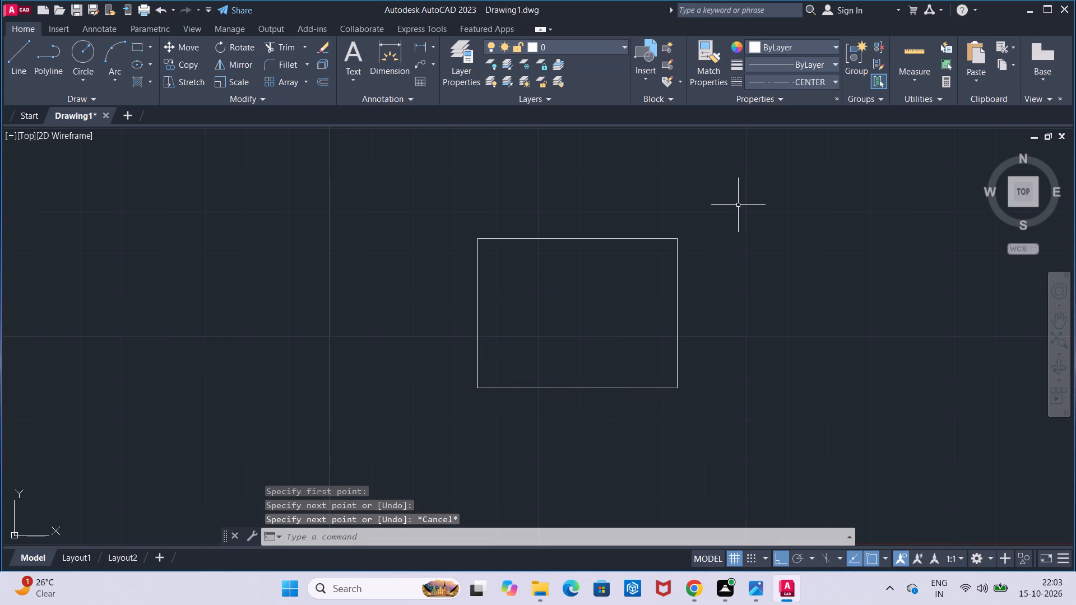
Assign the CENTER linetype to the vertical line at the left side of the outline.
left_click(477, 285)
left_click(750, 80)
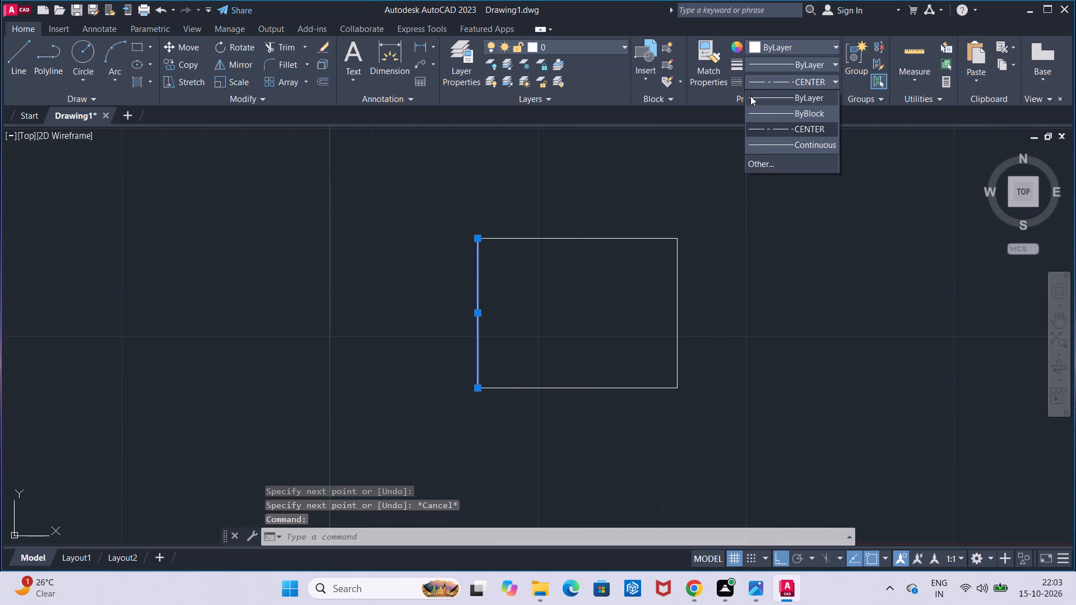
left_click(775, 129)
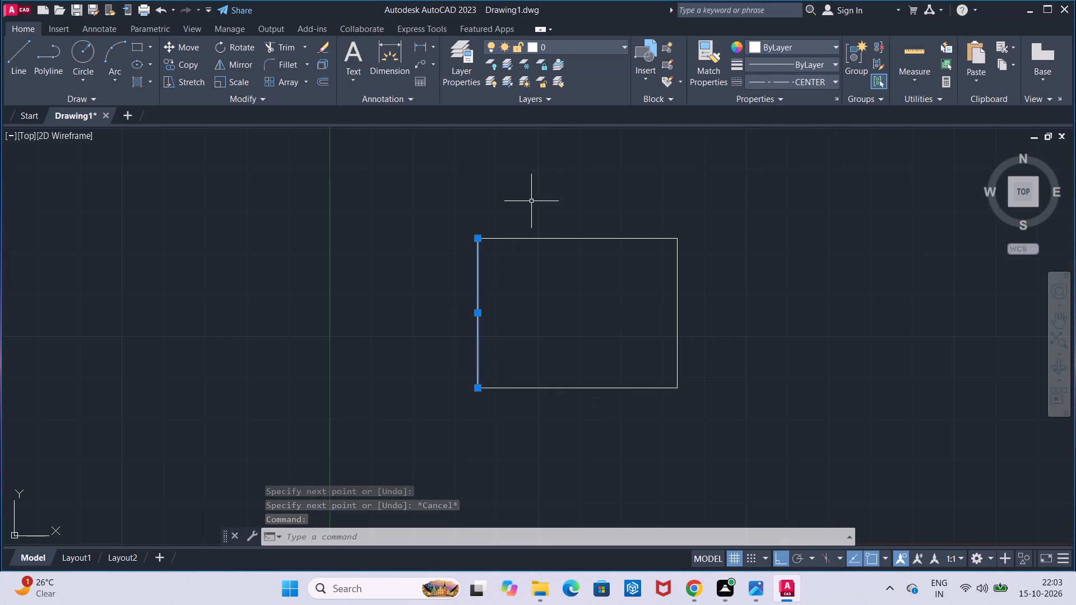
key("Escape")
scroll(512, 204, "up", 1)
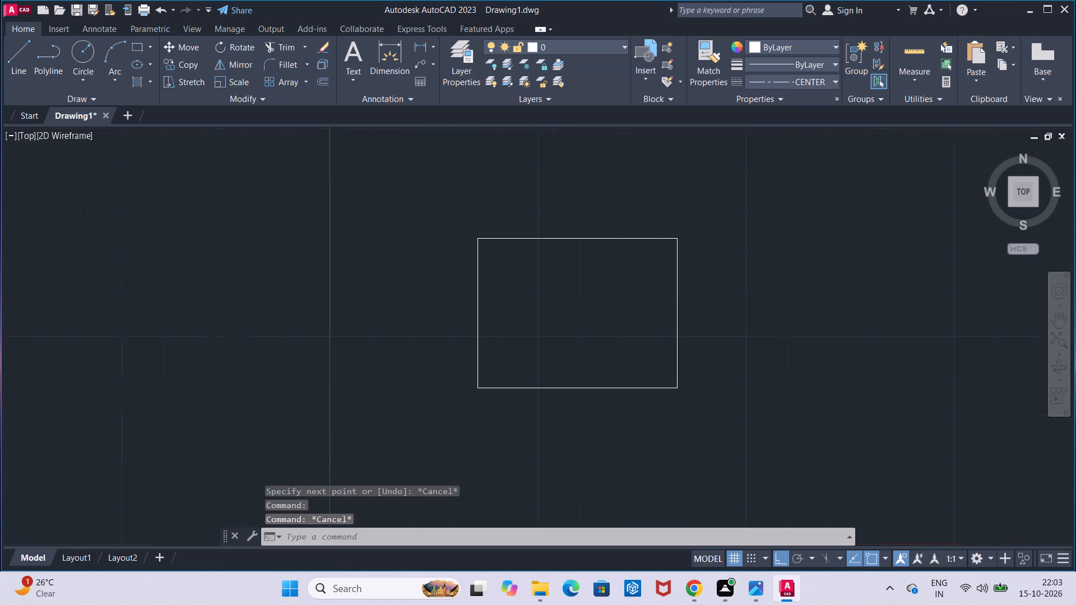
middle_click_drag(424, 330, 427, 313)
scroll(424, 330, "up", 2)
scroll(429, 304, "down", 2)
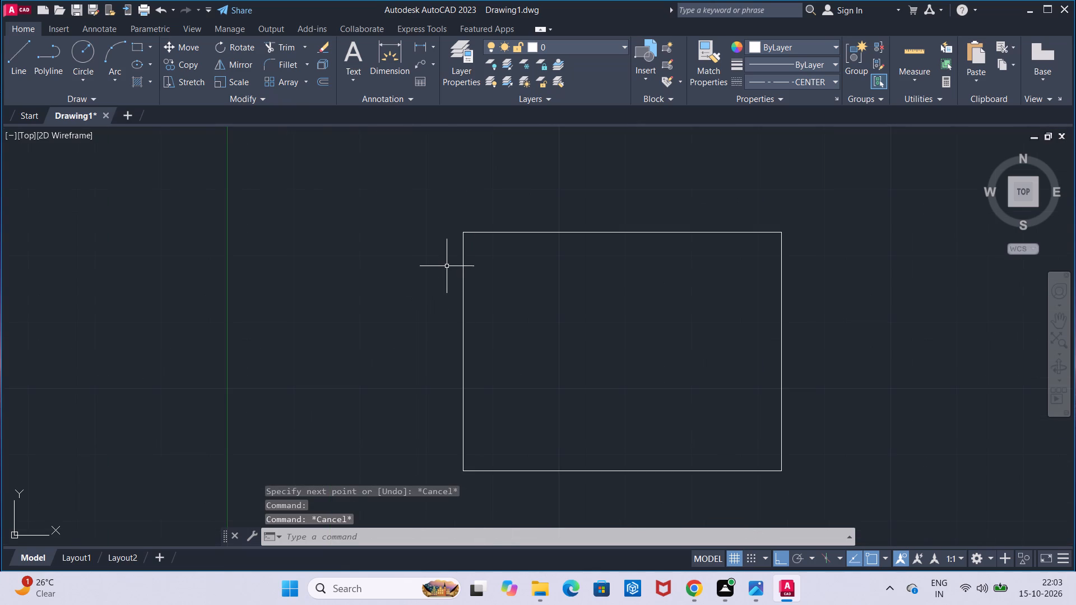
Reapply the CENTER linetype to the vertical line at the outline's left side and inspect its dash pattern up close.
left_click(461, 260)
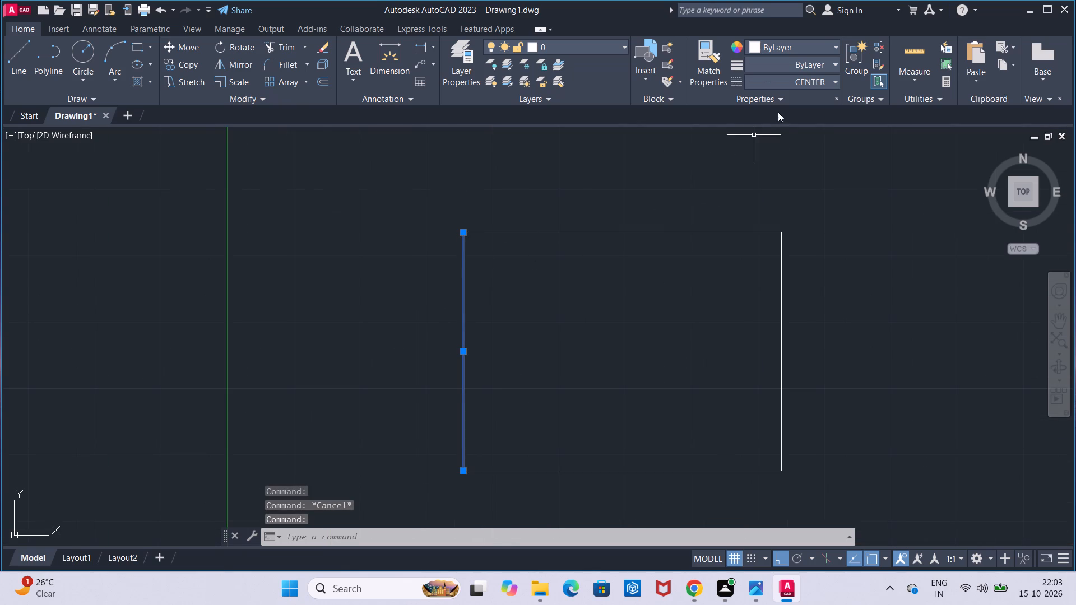
left_click(785, 80)
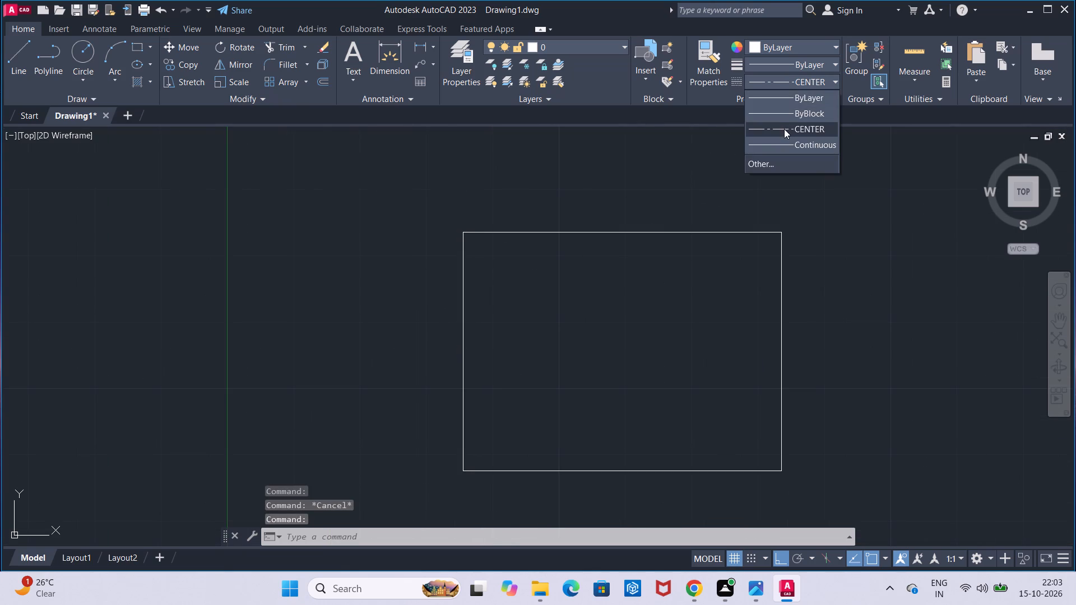
left_click(784, 129)
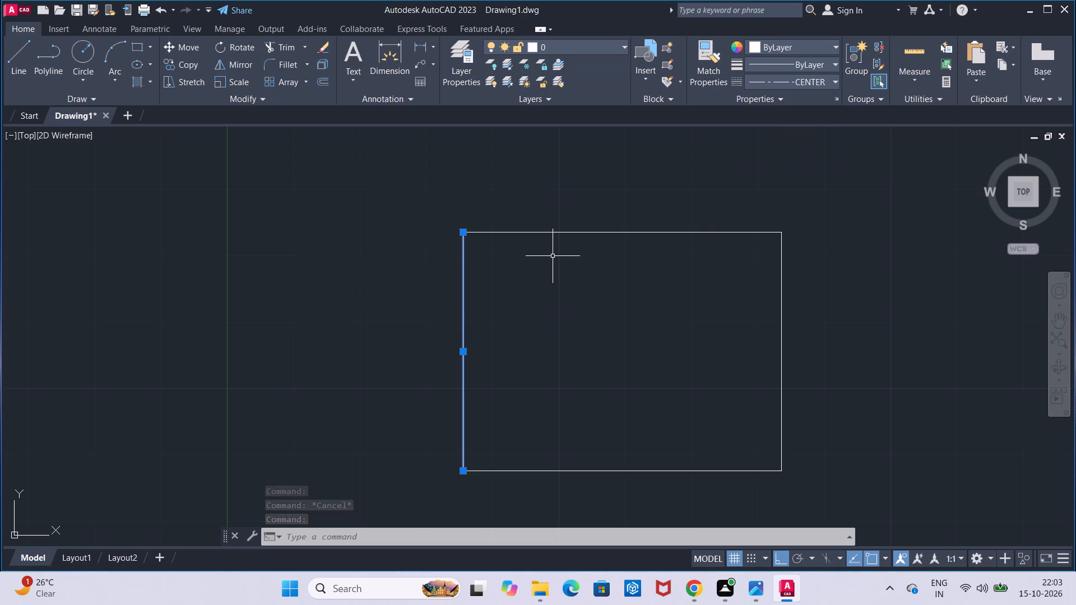
key("Escape")
scroll(553, 256, "up", 4)
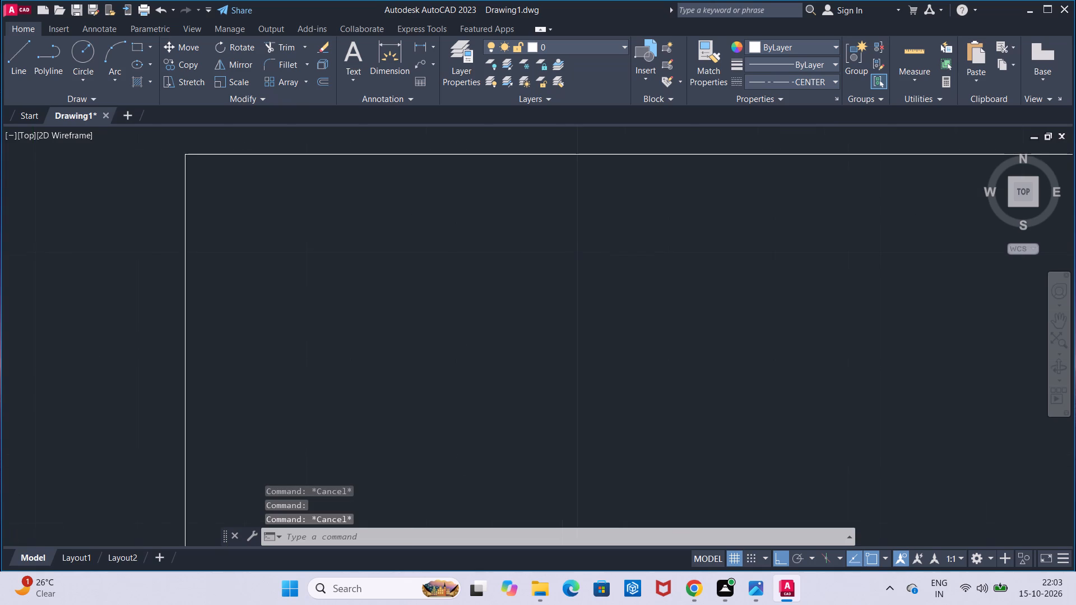
scroll(553, 256, "down", 3)
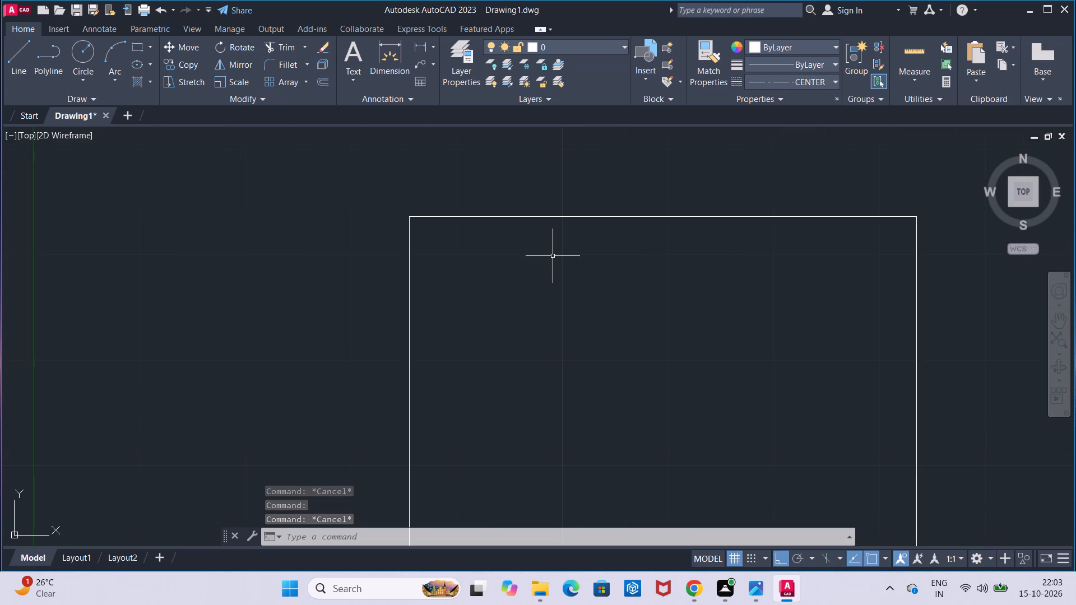
scroll(539, 290, "down", 1)
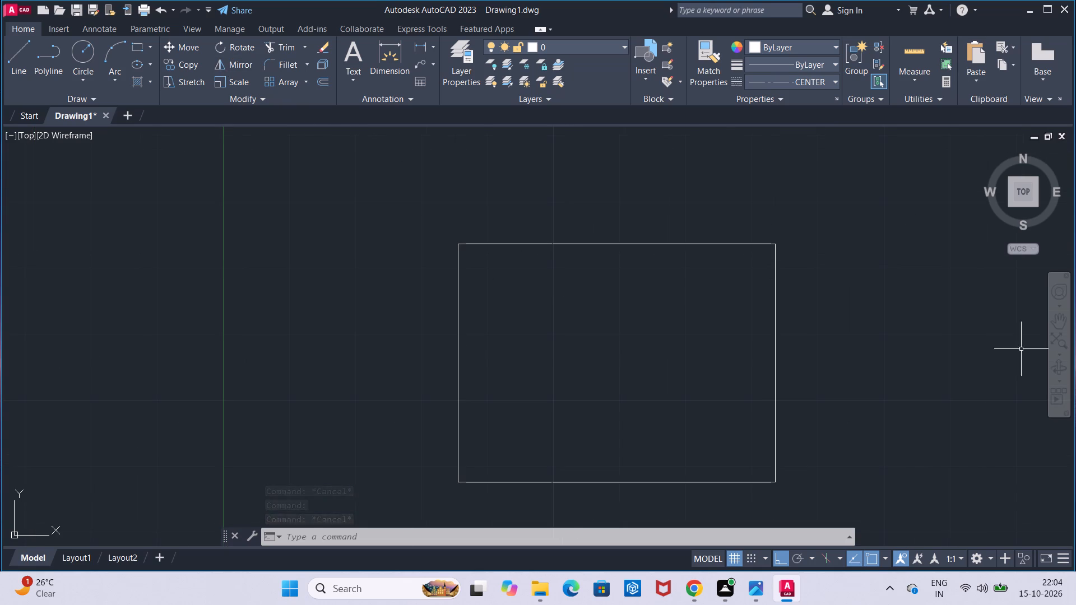
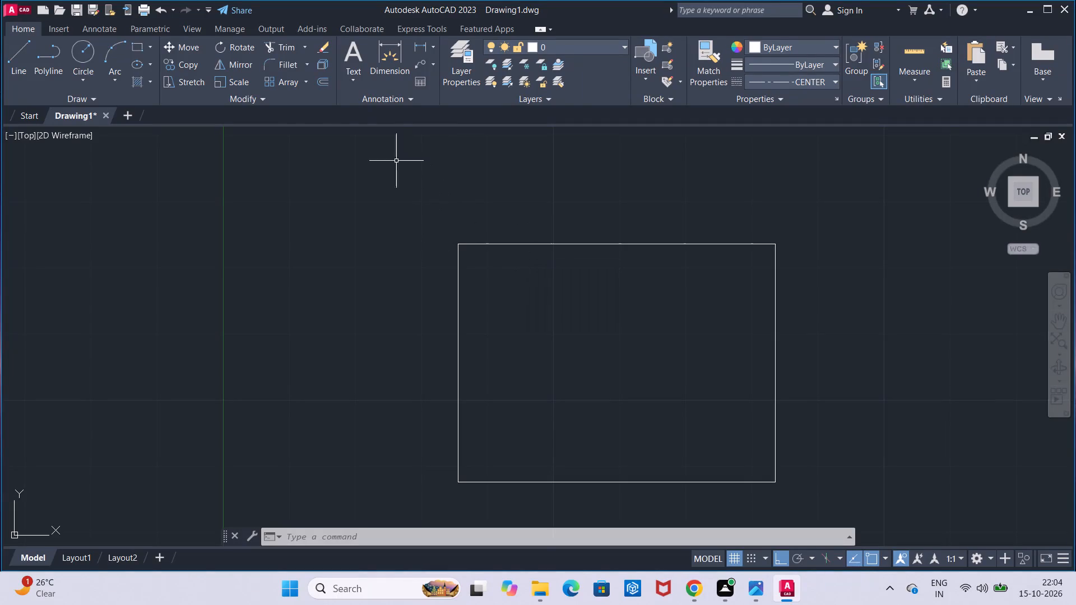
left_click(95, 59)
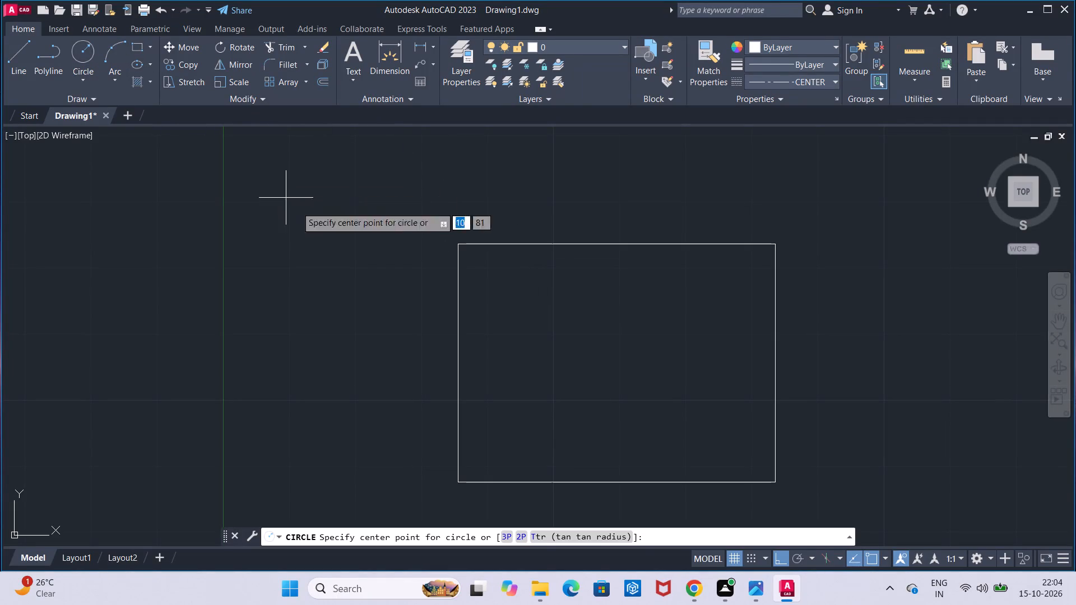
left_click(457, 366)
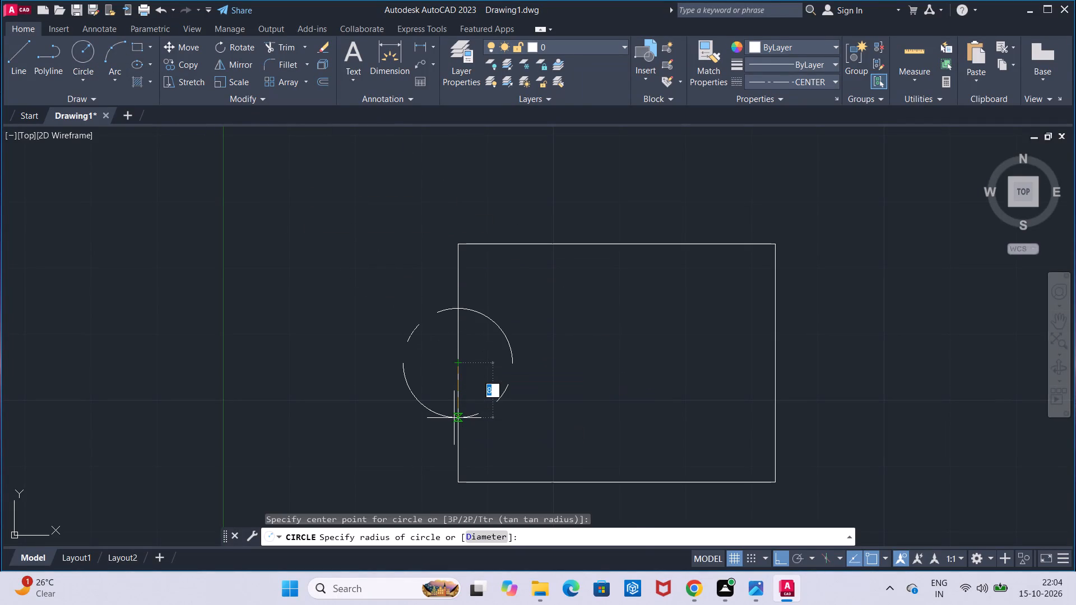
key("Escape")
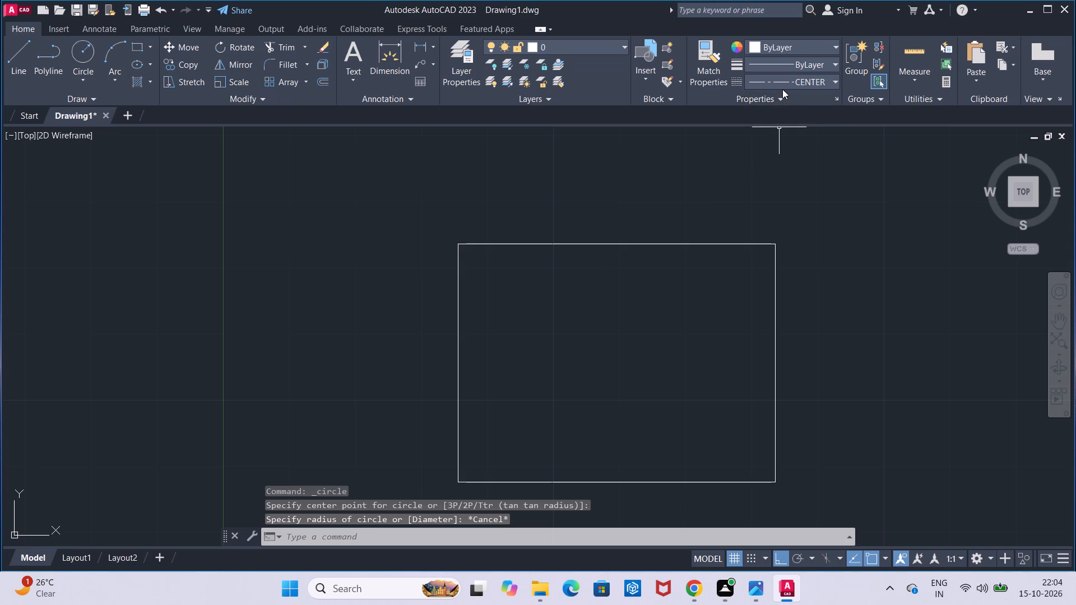
Set the current linetype to ByLayer.
left_click(782, 89)
left_click(787, 92)
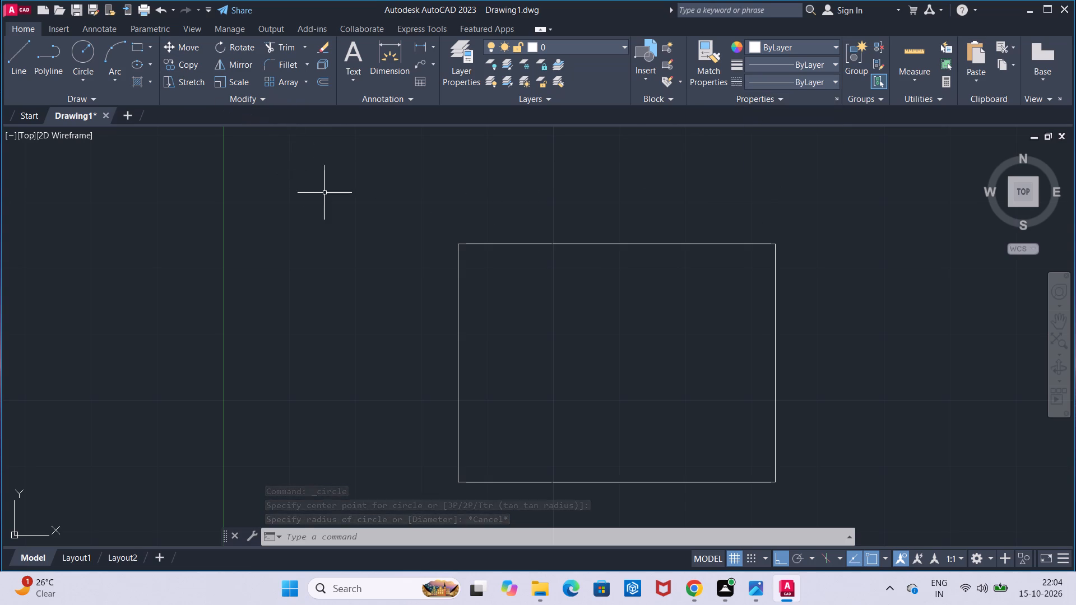
Examine the linetype property of the vertical line at the outline's left side, and close the properties palette.
left_click(457, 288)
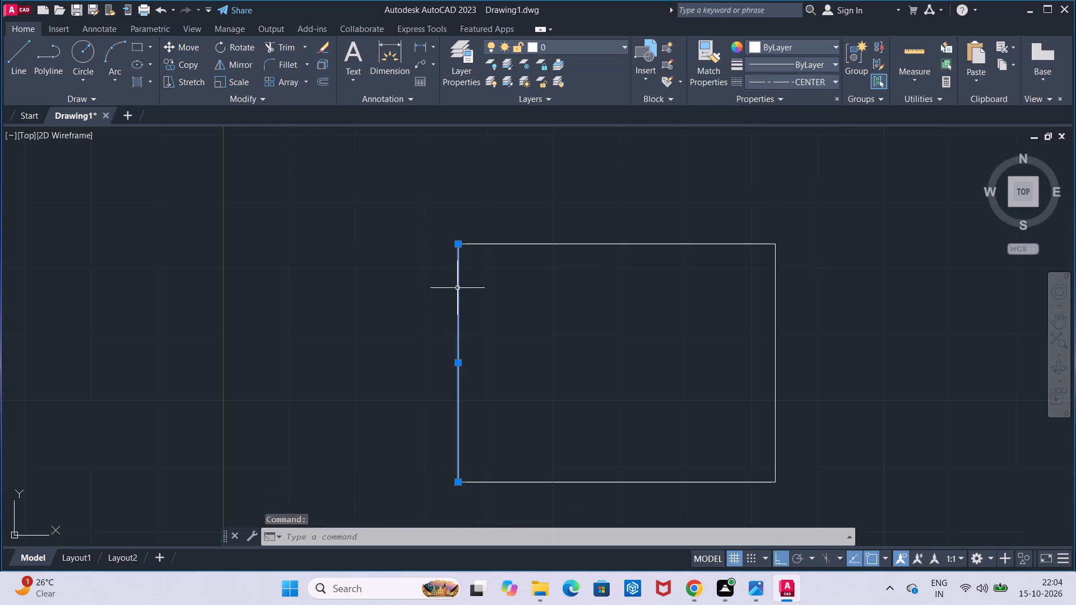
type("pr")
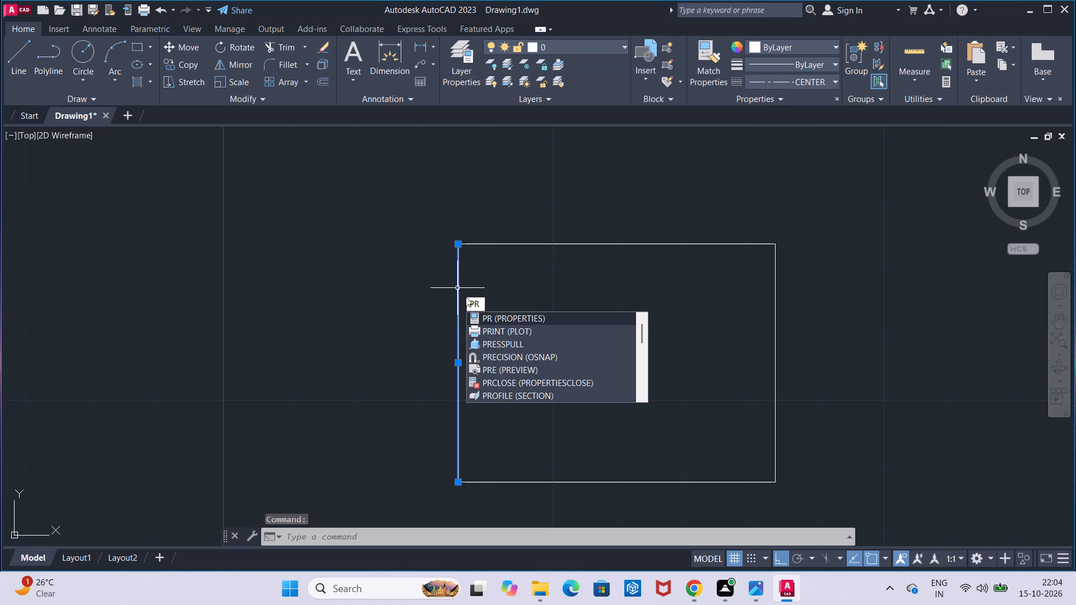
left_click(523, 323)
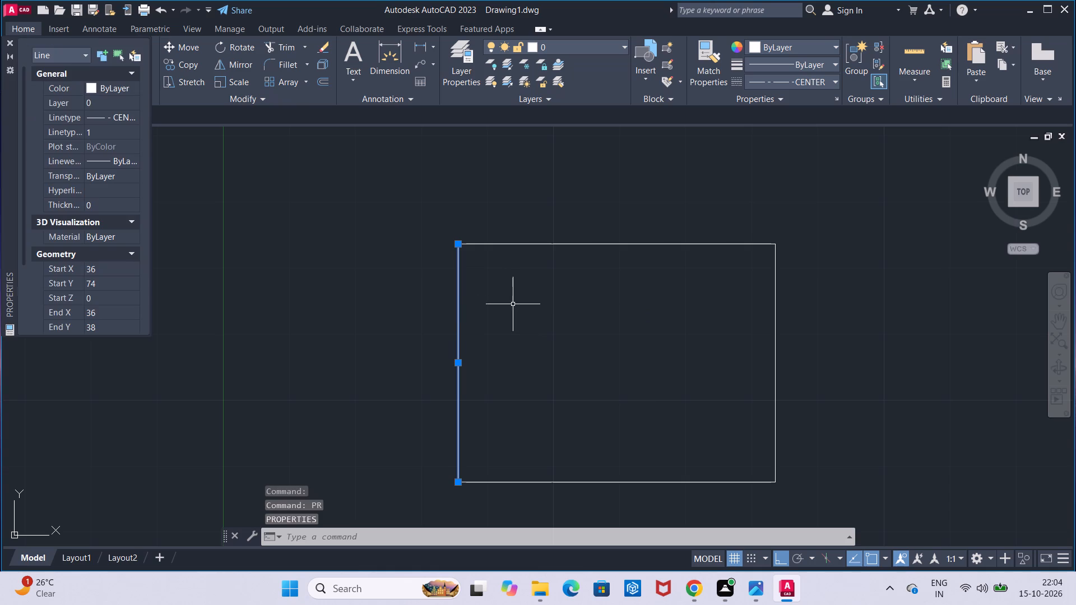
left_click(96, 118)
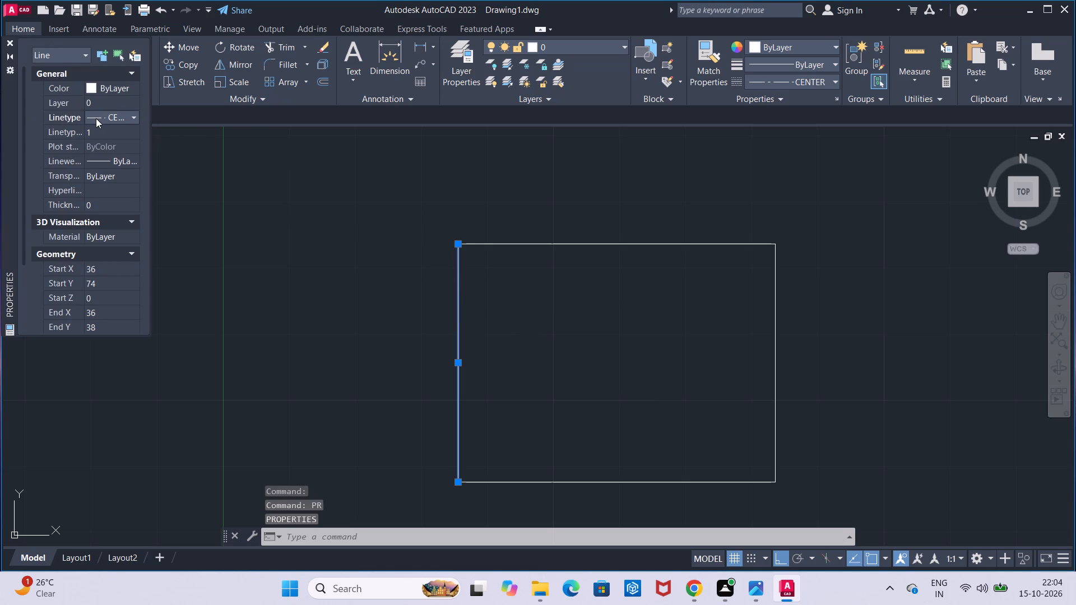
key("Escape")
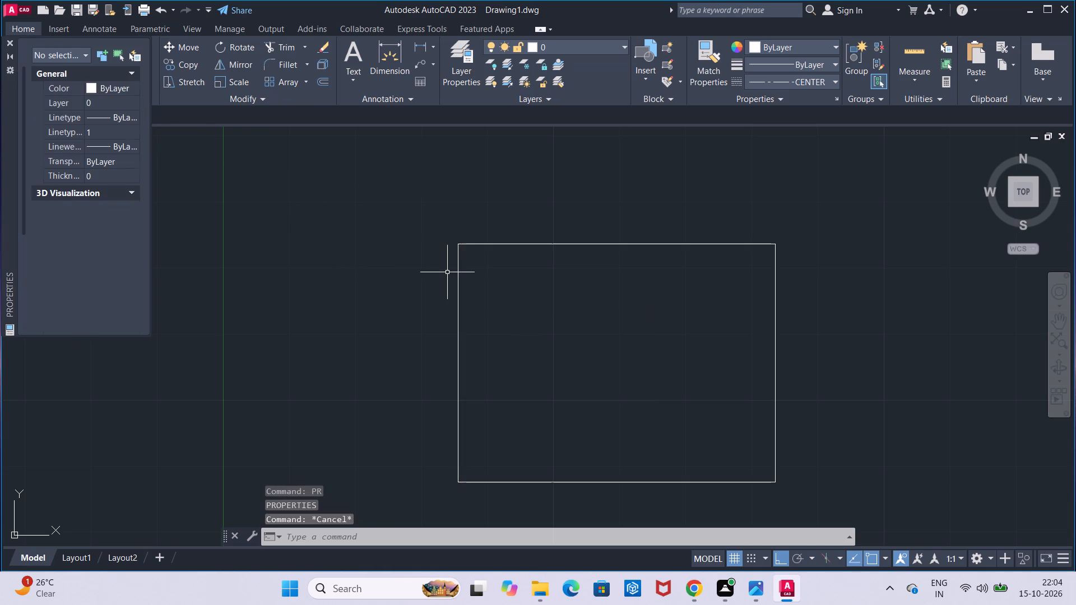
scroll(447, 272, "up", 3)
scroll(447, 272, "down", 3)
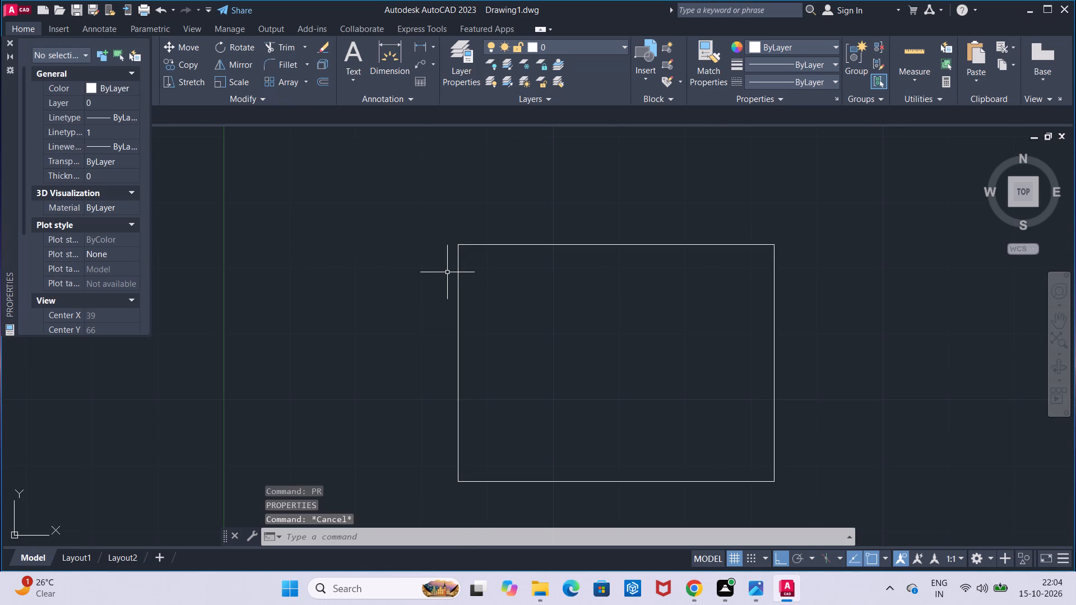
left_click(10, 39)
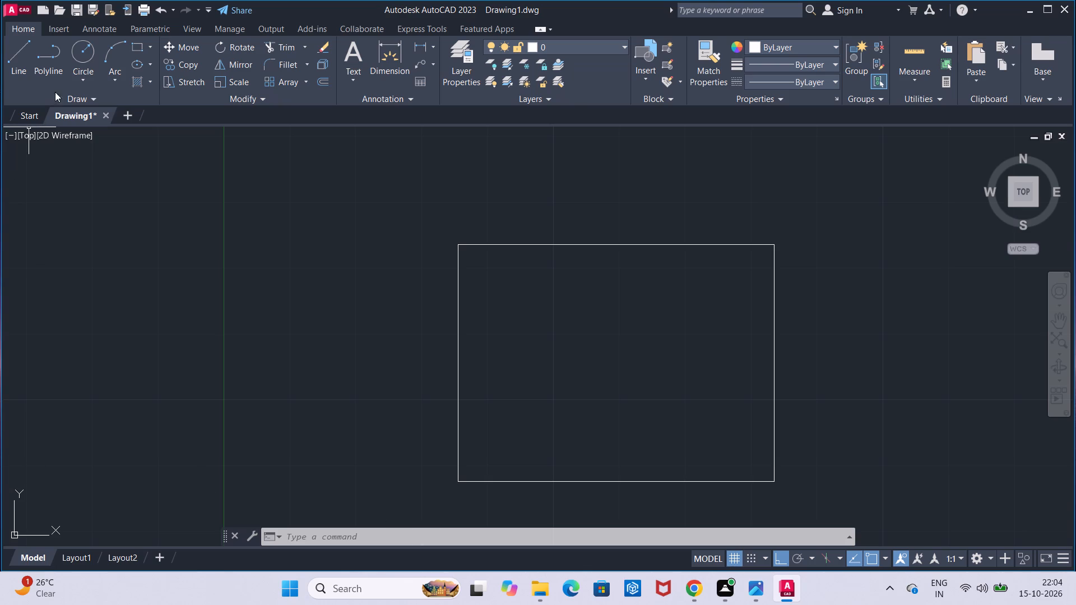
Draw a circle of radius 18 centred on the midpoint of the outline's left vertical line.
left_click(90, 53)
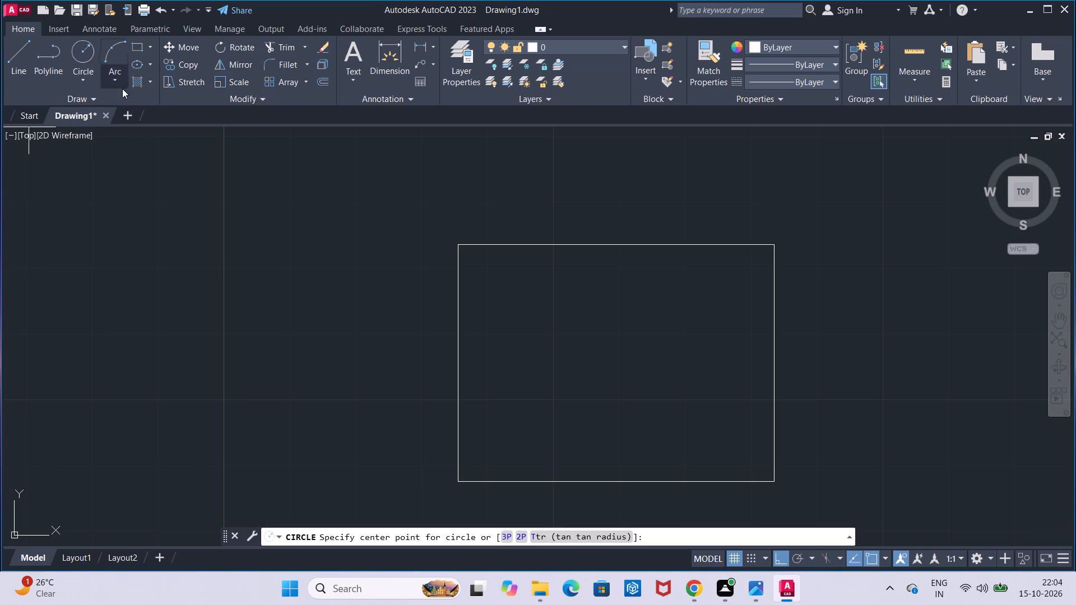
left_click(457, 365)
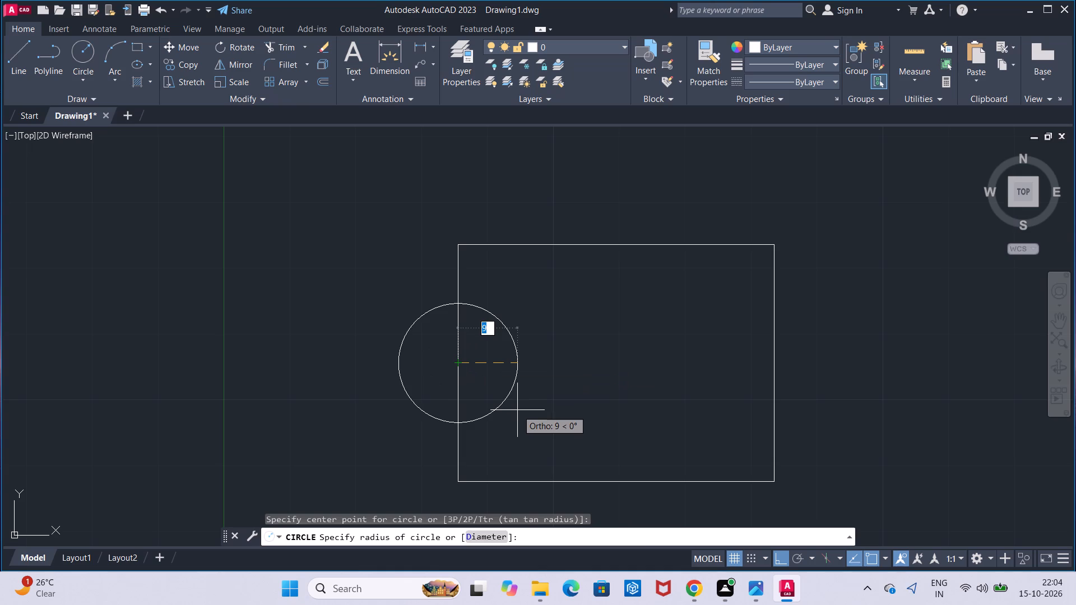
type("18")
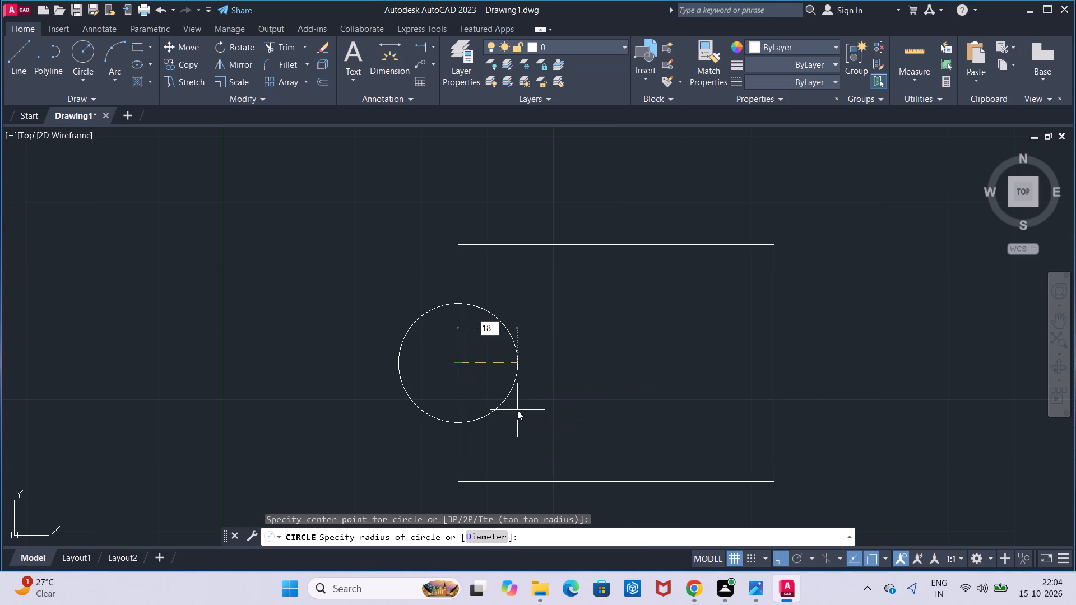
key("Return")
key("Escape")
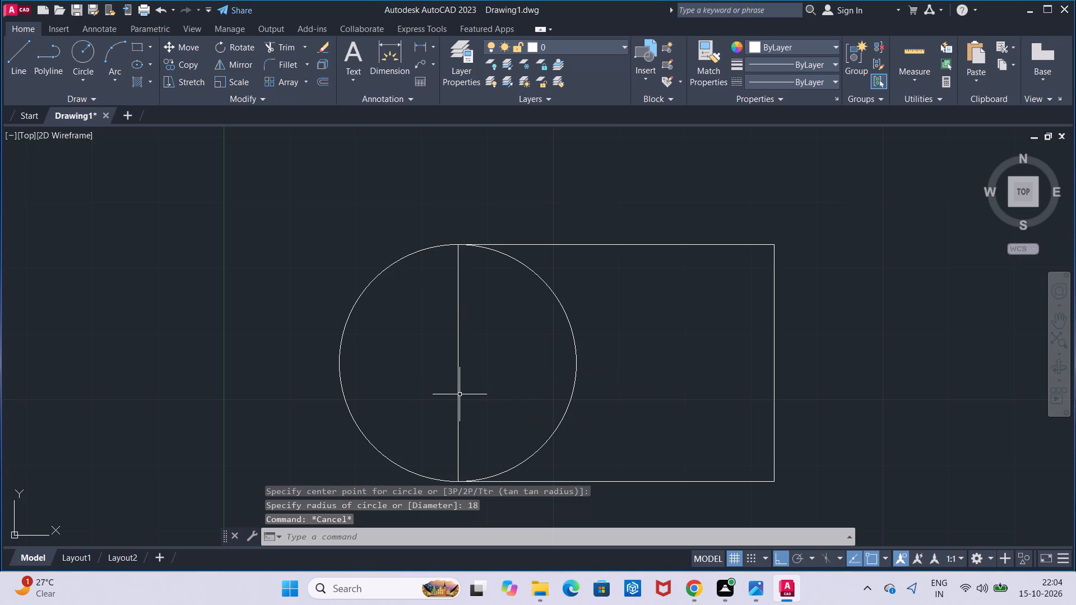
Trim away the half of the radius 18 circle lying inside the rectangle, leaving a rounded left end.
left_click(277, 42)
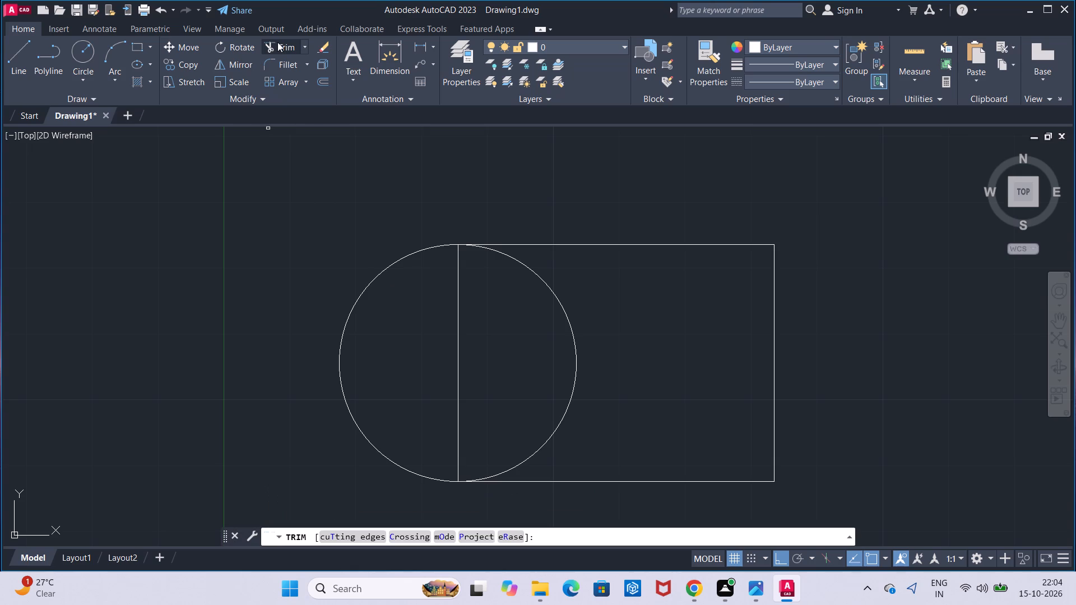
left_click(527, 268)
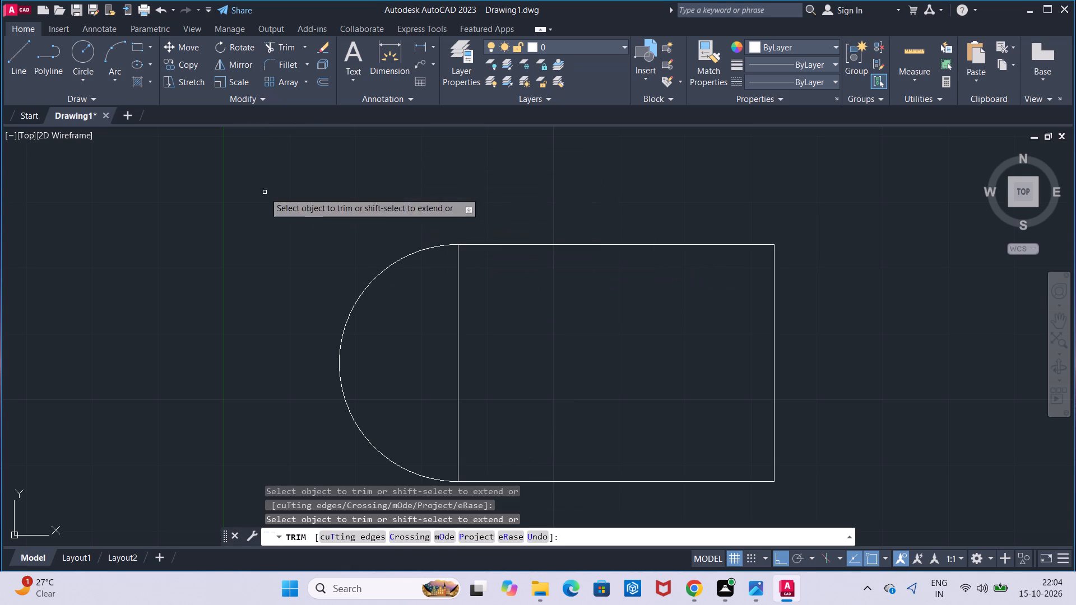
Draw two concentric circles of radius 12 and 6 centred on the midpoint of the left vertical line.
left_click(85, 61)
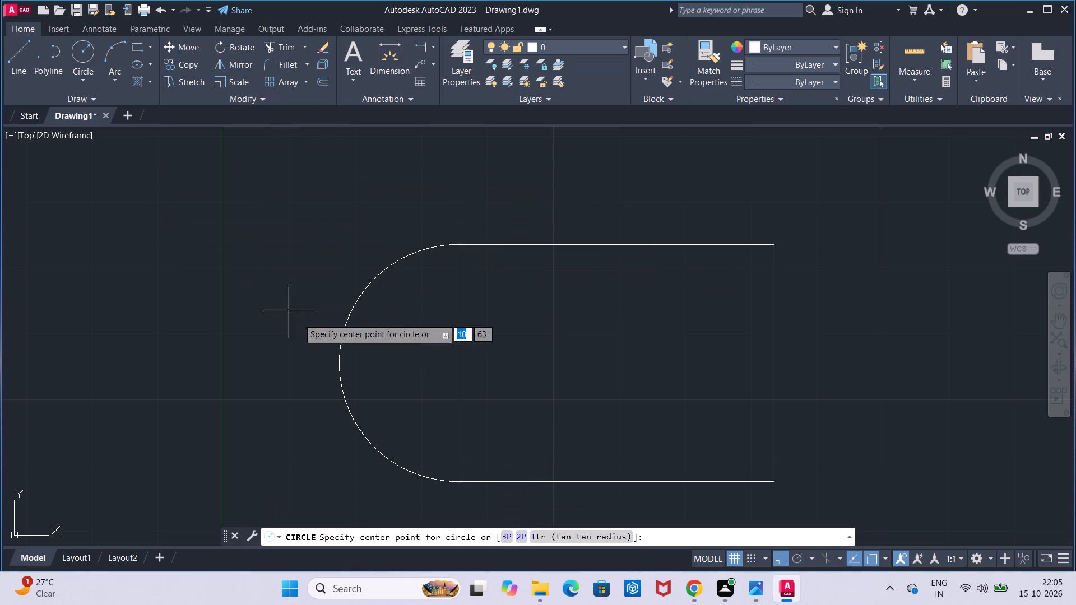
left_click(454, 363)
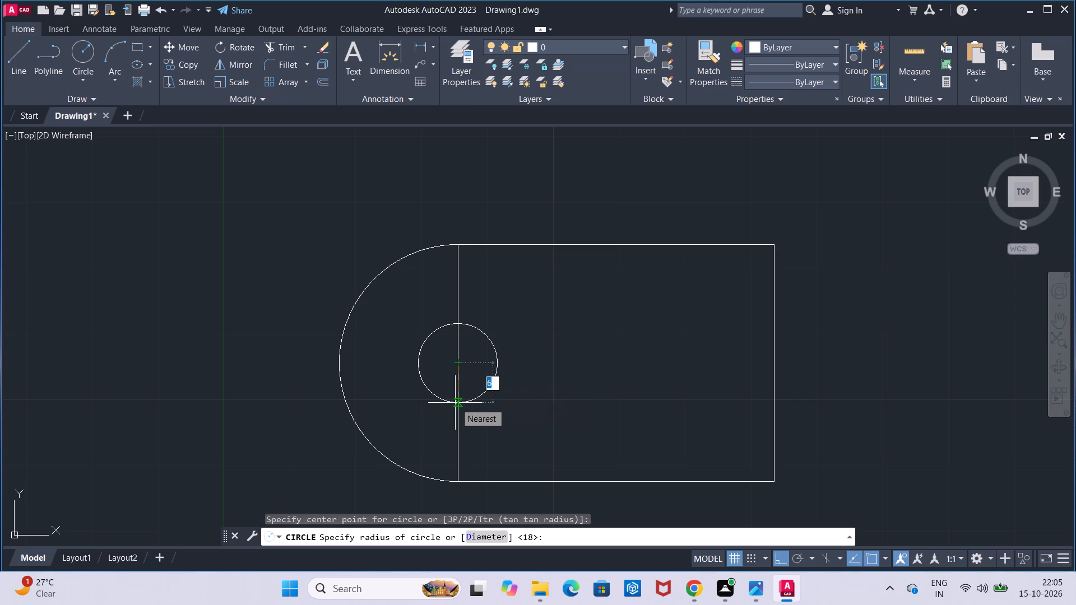
type("12")
key("Return")
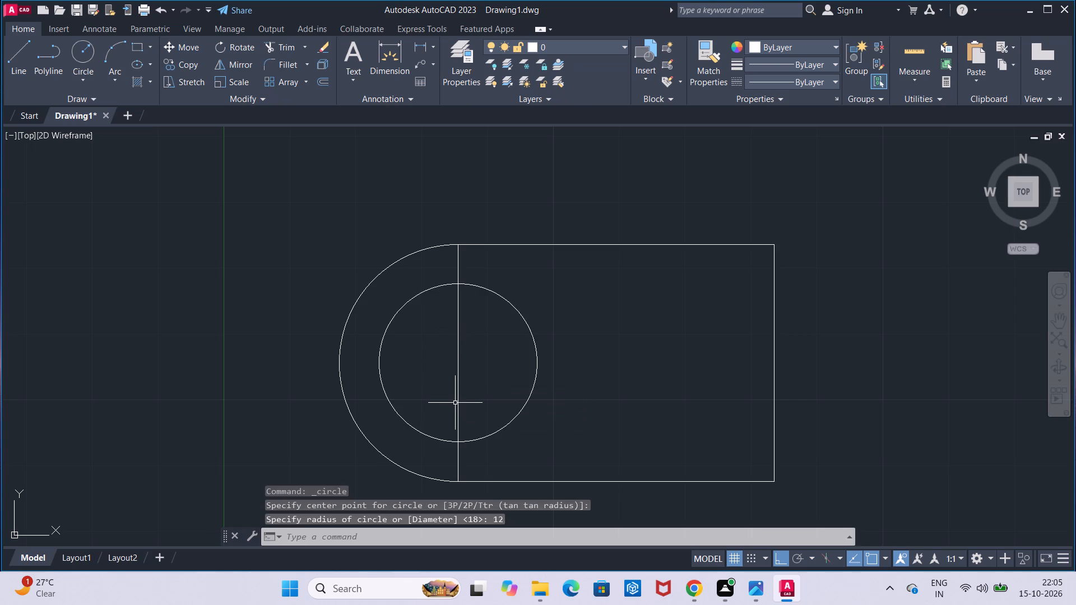
left_click(91, 61)
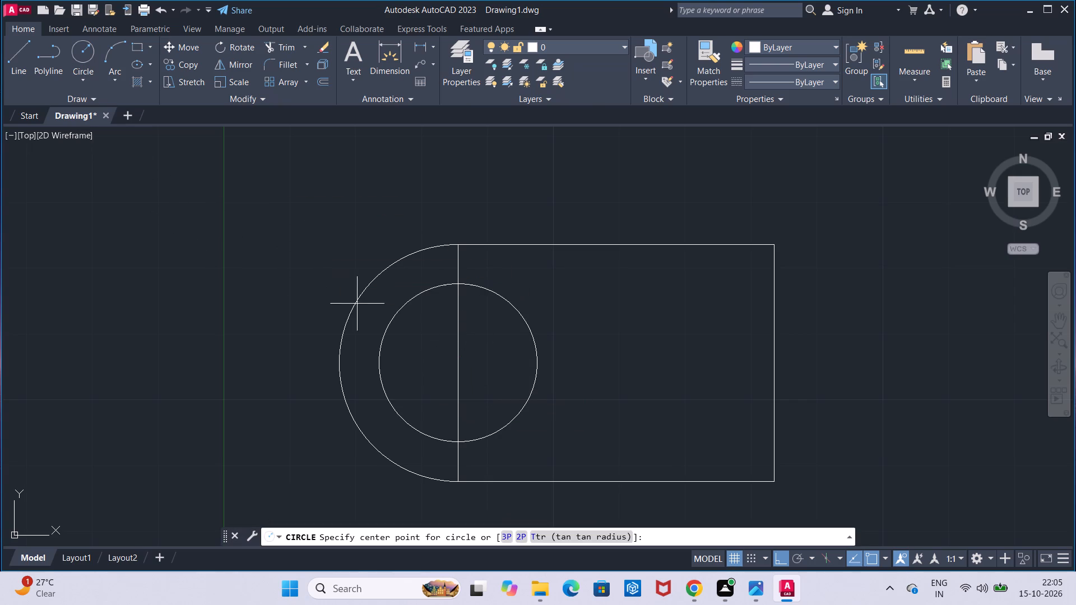
left_click(457, 364)
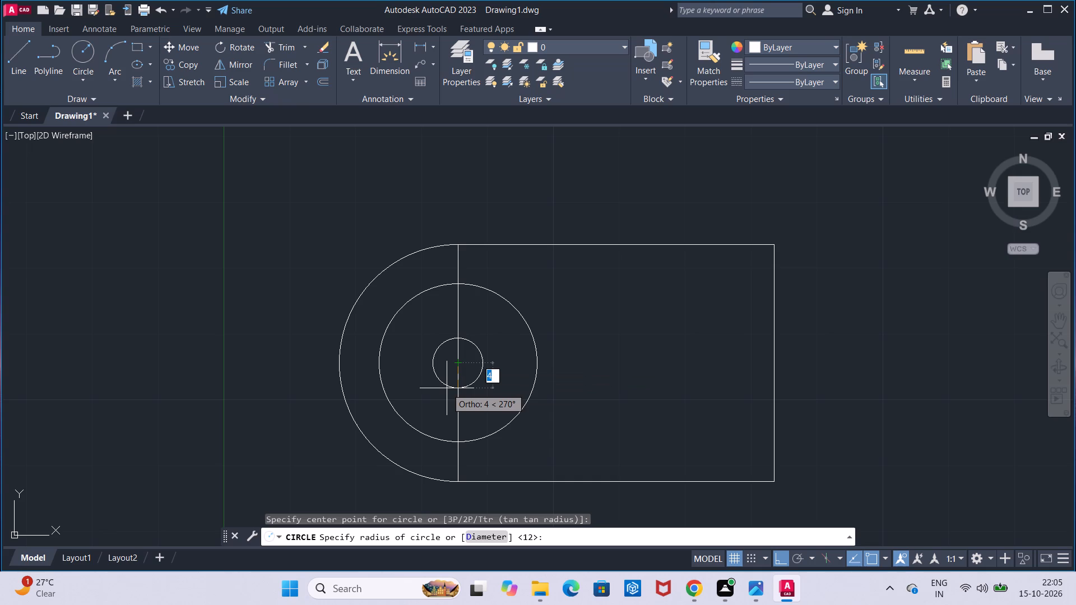
key("6")
key("Return")
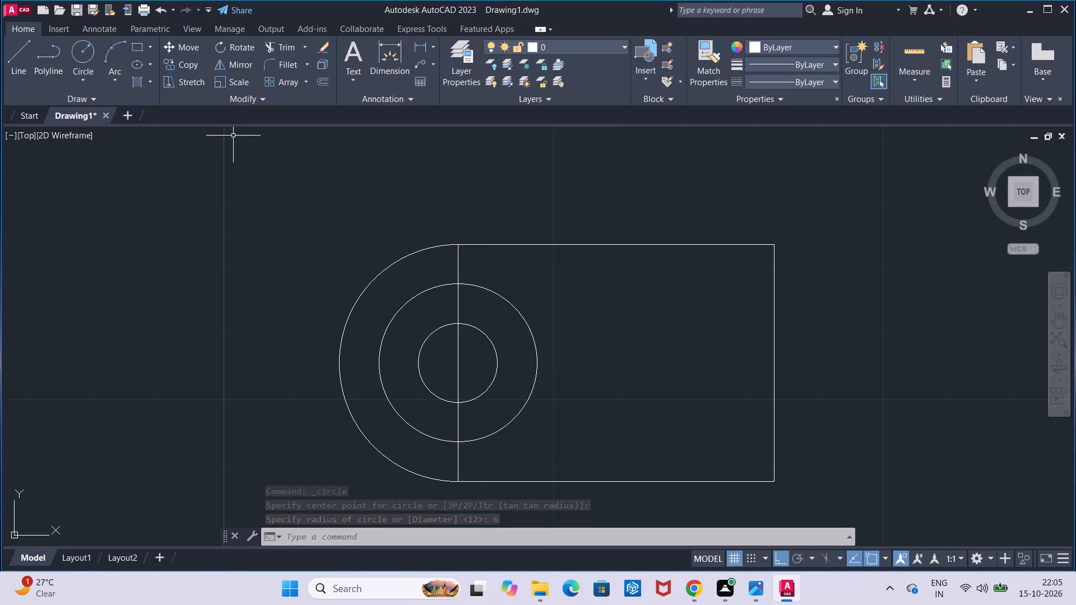
Offset the outline's right vertical edge 18 inward.
left_click(327, 79)
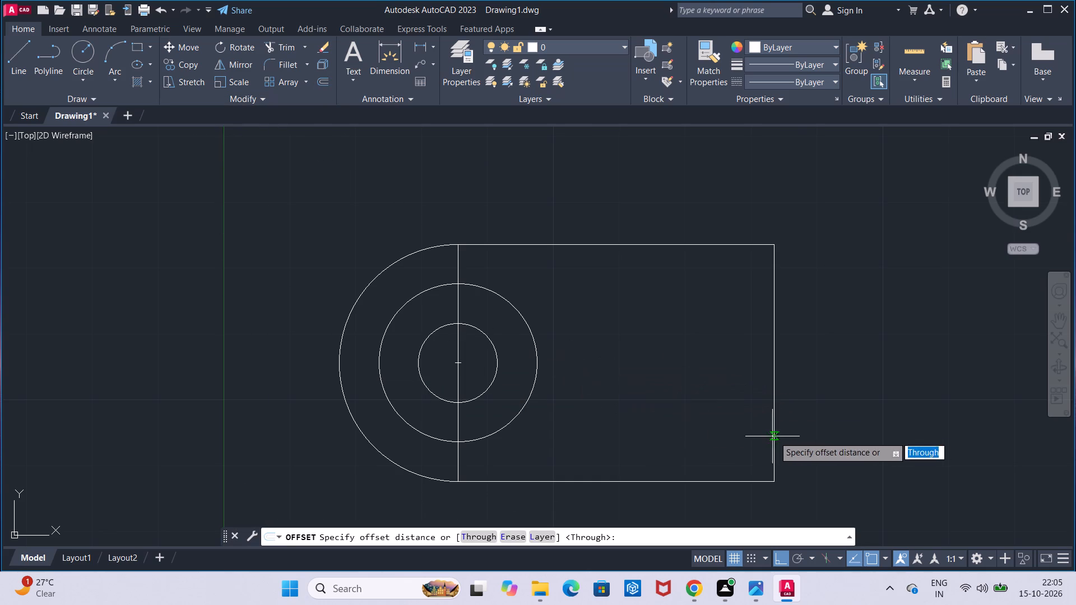
left_click(774, 402)
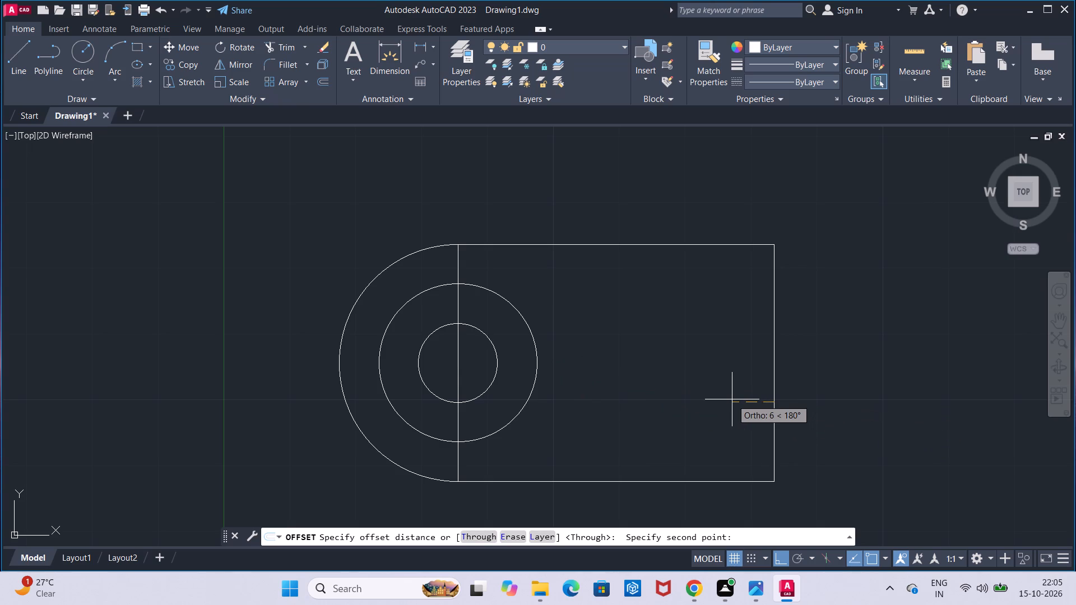
type("18")
key("Return")
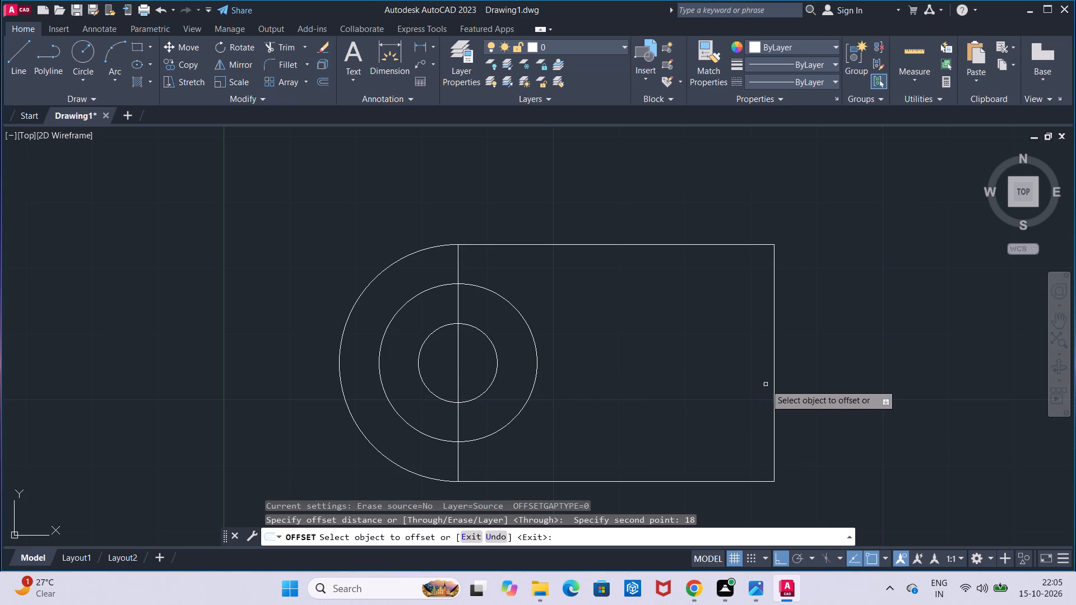
left_click(773, 380)
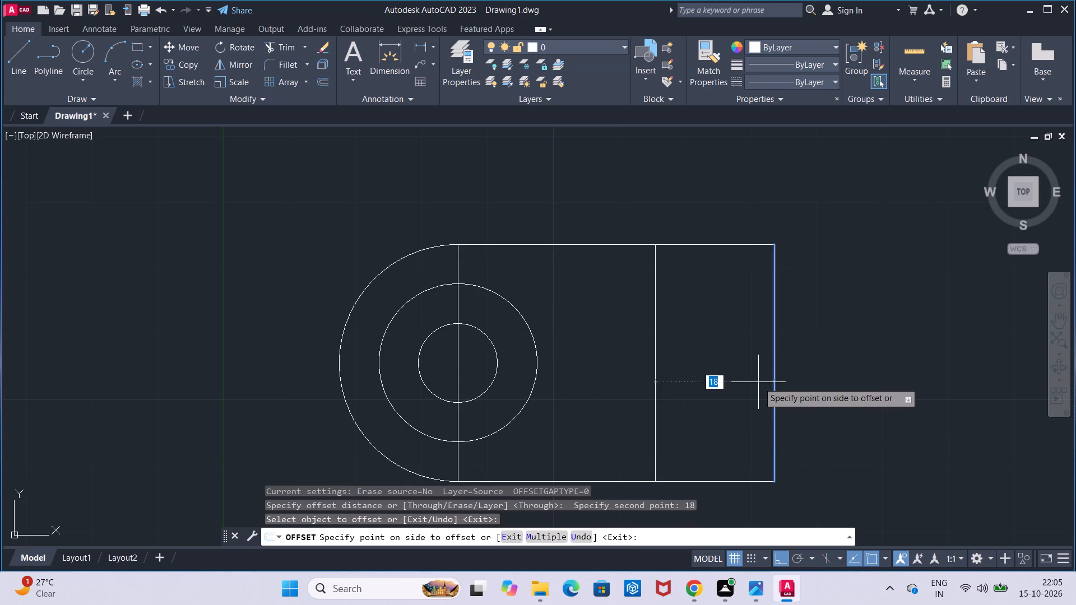
left_click(758, 382)
key("Escape")
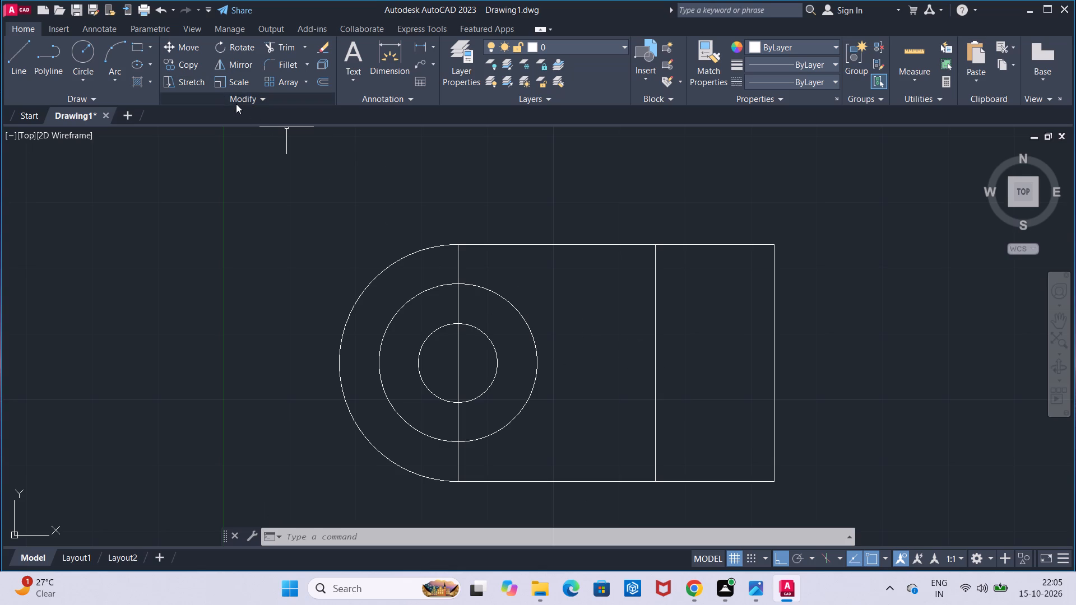
Check the part's reference image for dimensions and close its duplicate preview window.
scroll(536, 325, "down", 2)
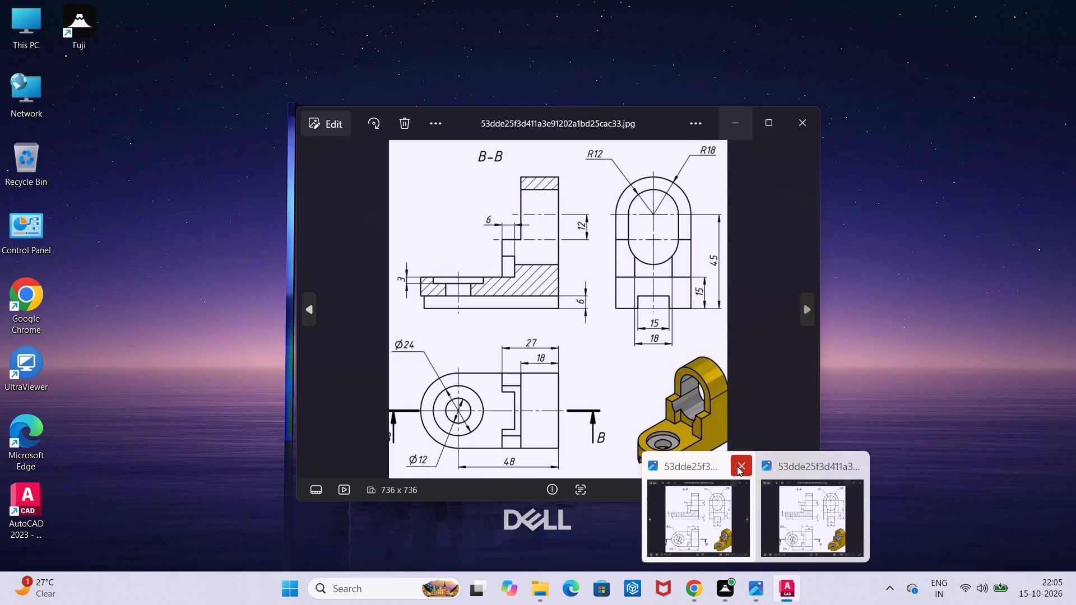
left_click(737, 466)
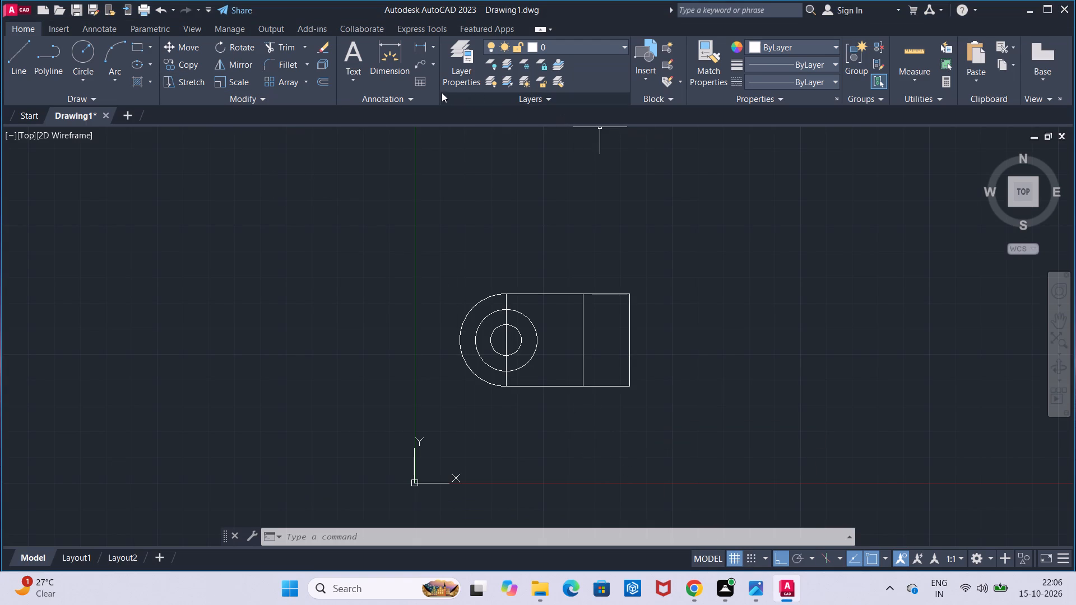
Offset the outline's right vertical edge 27 inward.
left_click(318, 82)
left_click(627, 337)
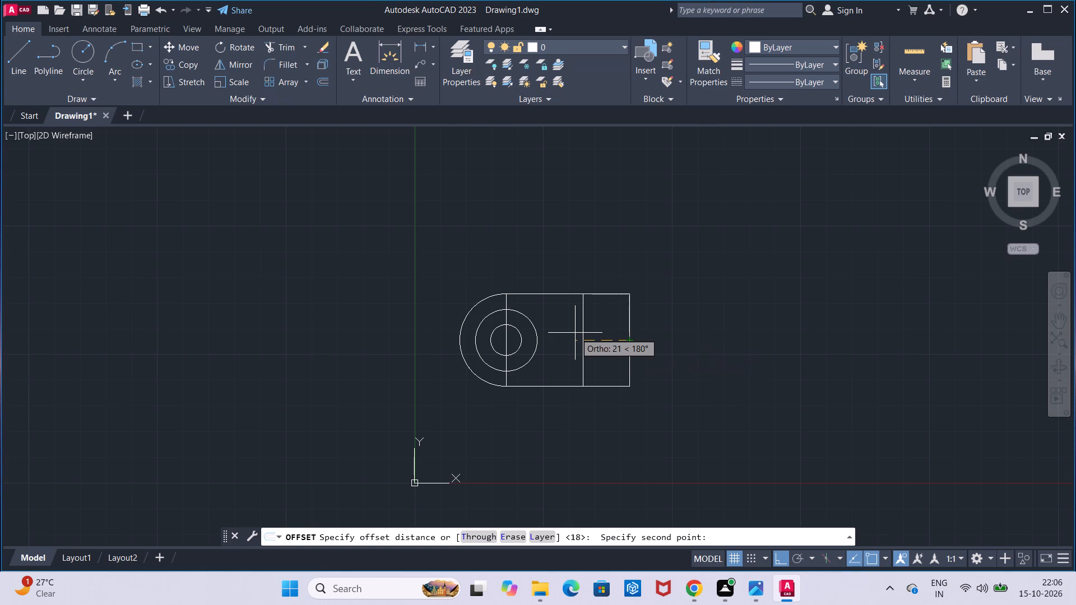
key("2")
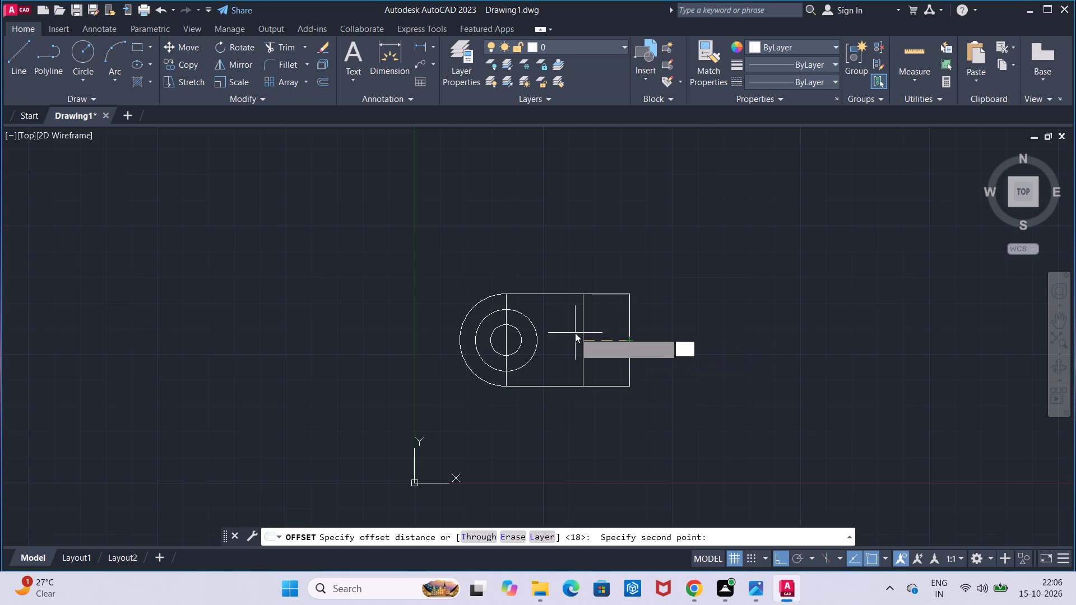
key("7")
key("Return")
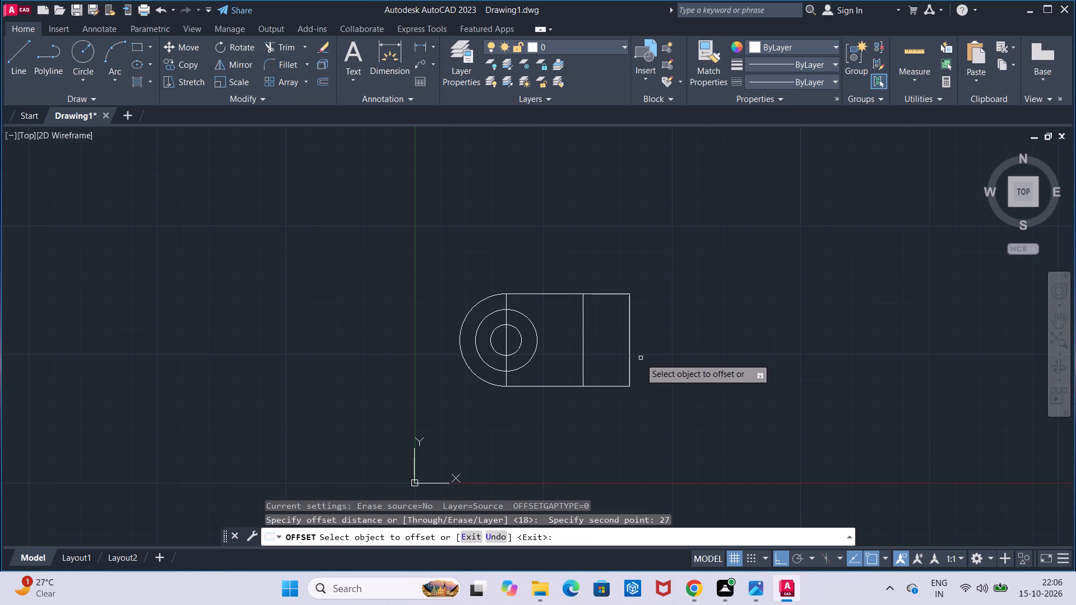
left_click(629, 358)
left_click(623, 359)
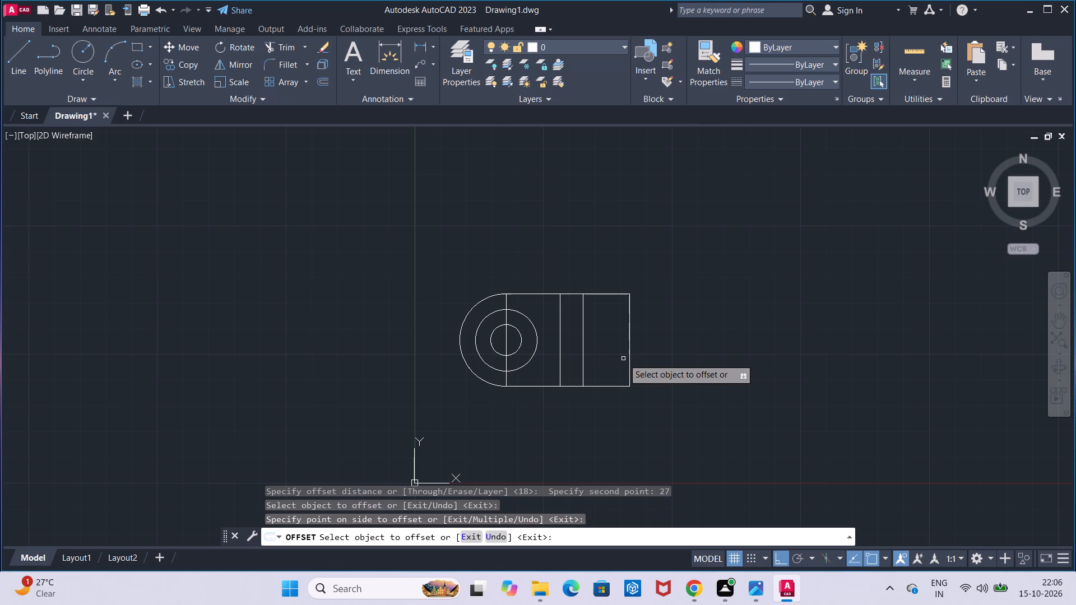
key("Escape")
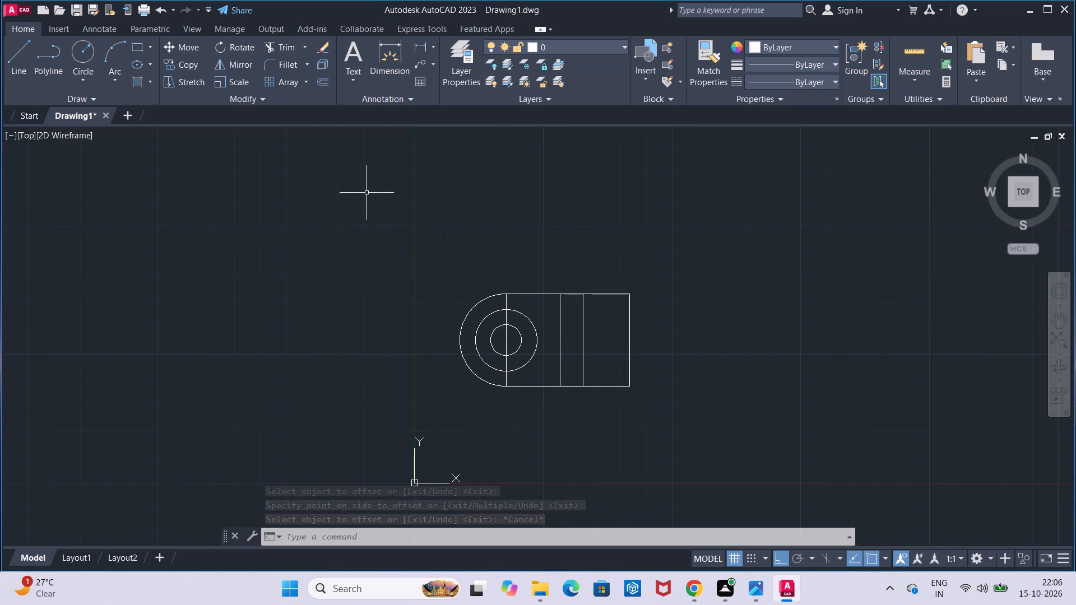
Draw horizontal lines from the top and bottom quadrants of the radius 12 circle to the vertical line offset 18 from the outline's right edge.
left_click(31, 63)
left_click(503, 309)
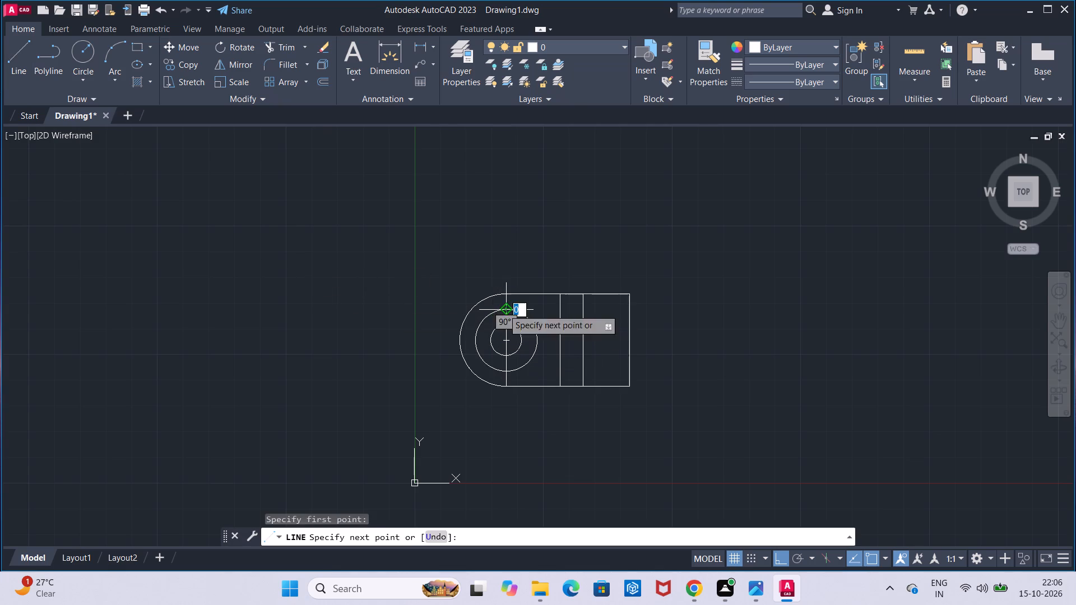
left_click(583, 310)
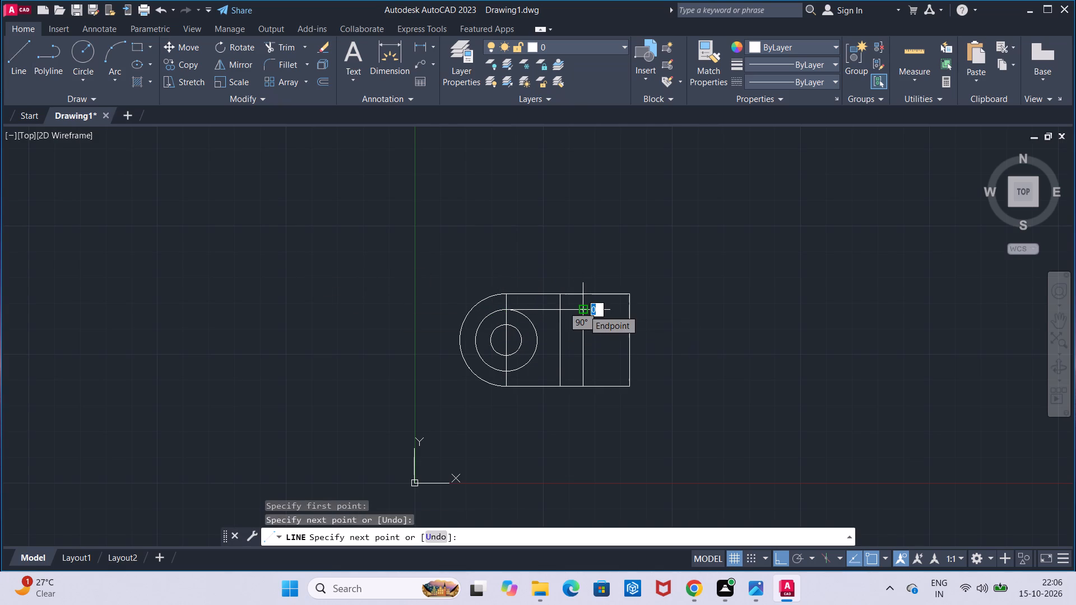
key("Escape")
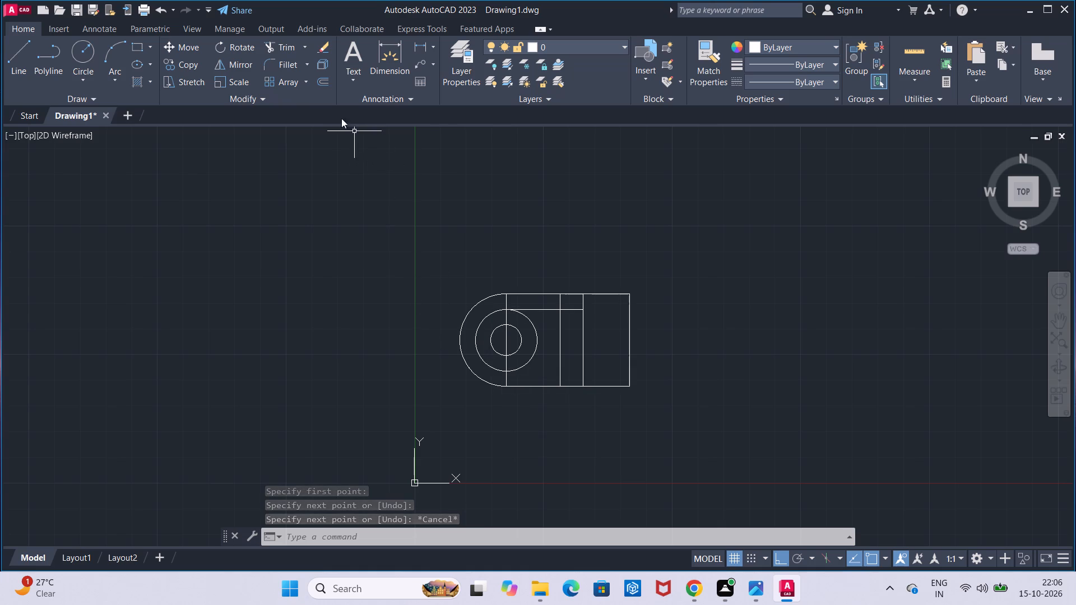
left_click(20, 61)
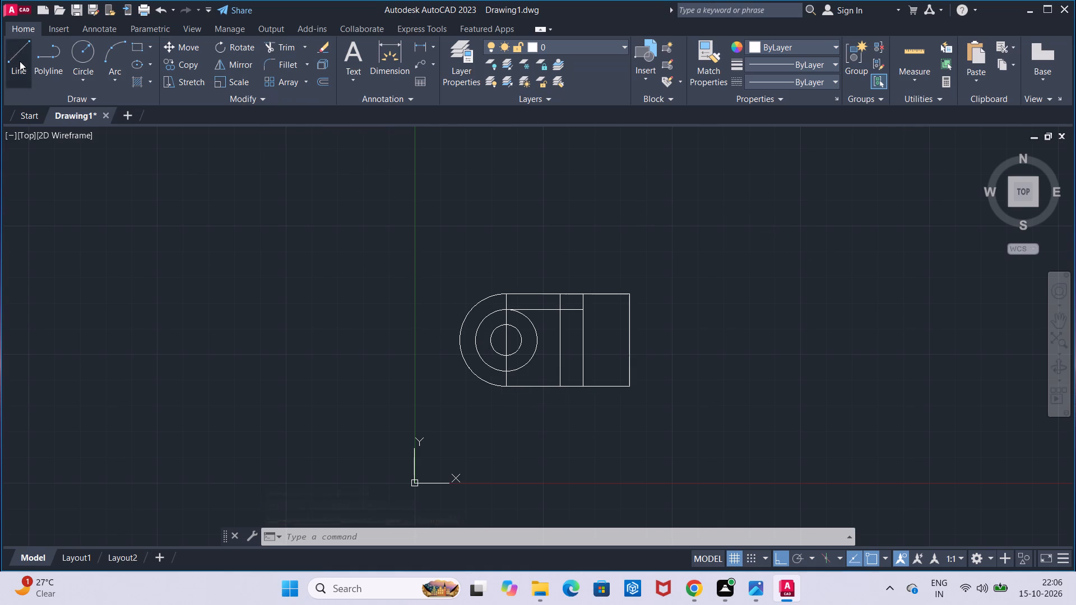
left_click(505, 373)
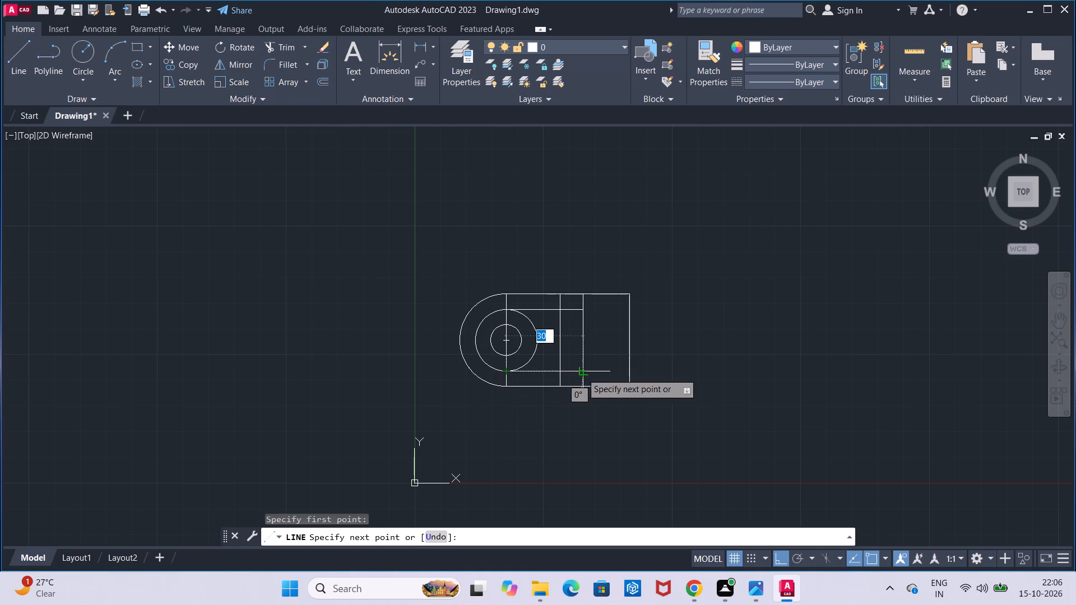
left_click(585, 372)
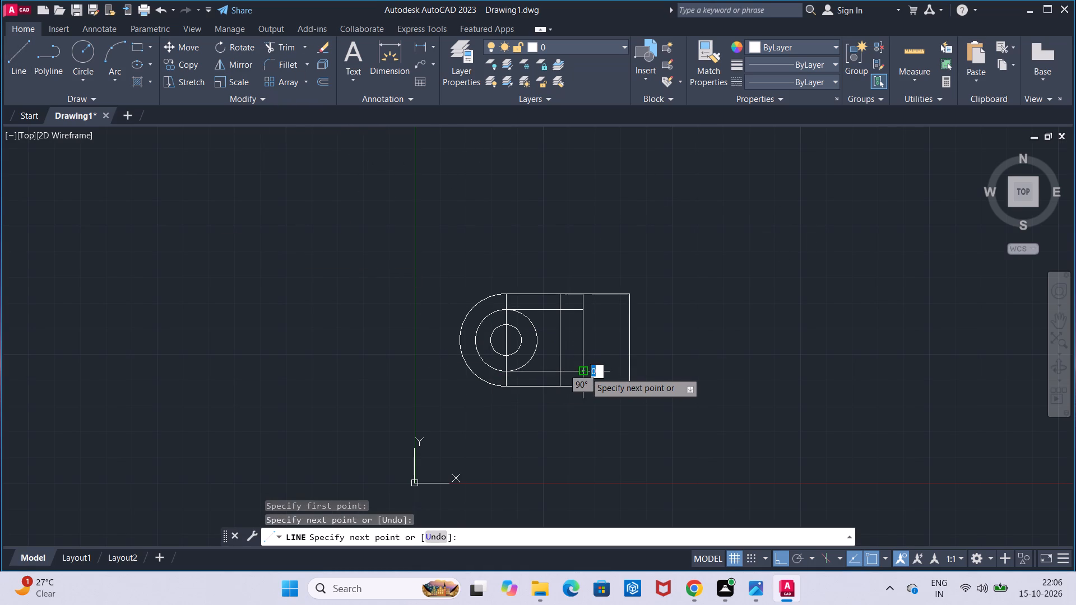
key("Escape")
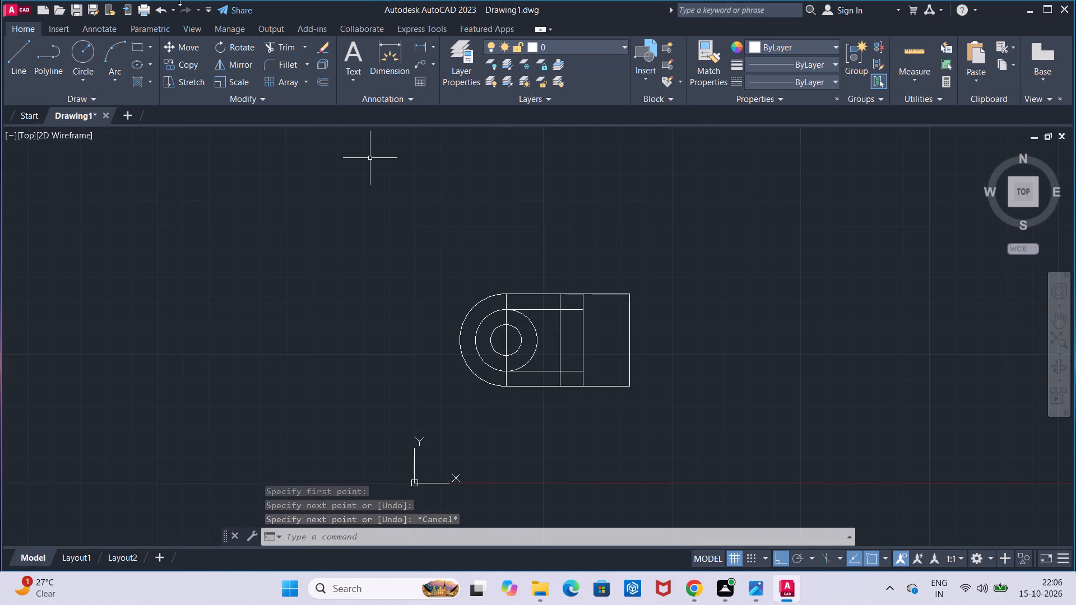
Trim both horizontal lines back so they span only between the two inner vertical offset lines.
left_click(290, 48)
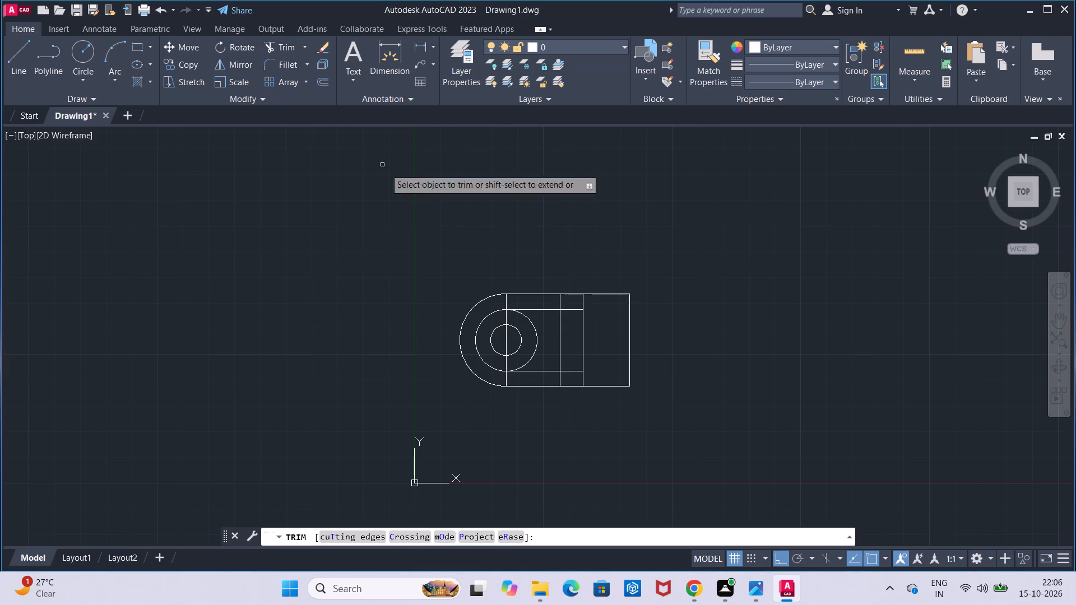
left_click(535, 308)
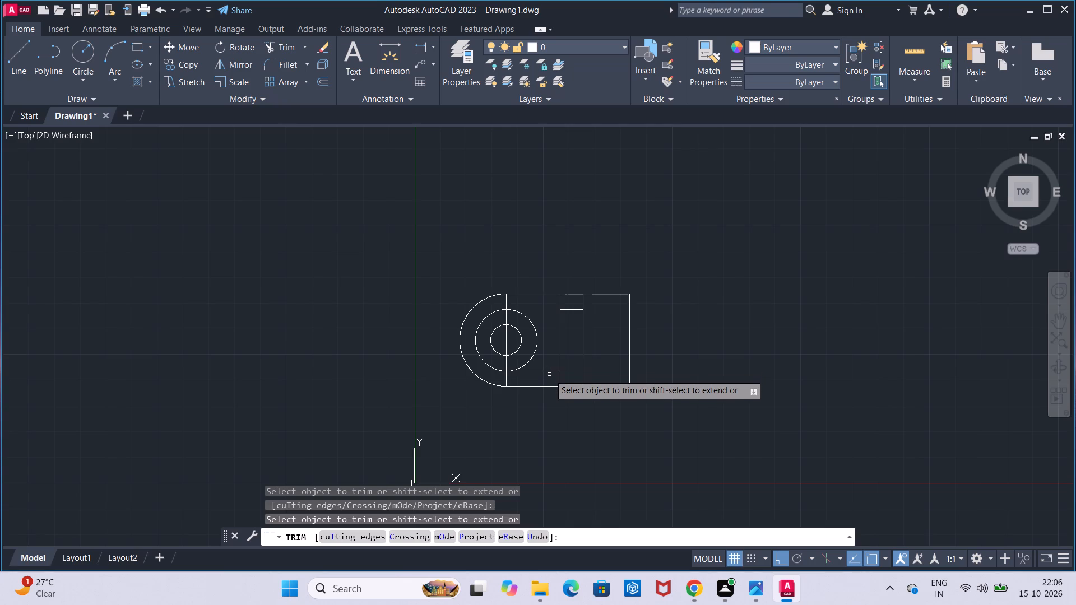
left_click(549, 372)
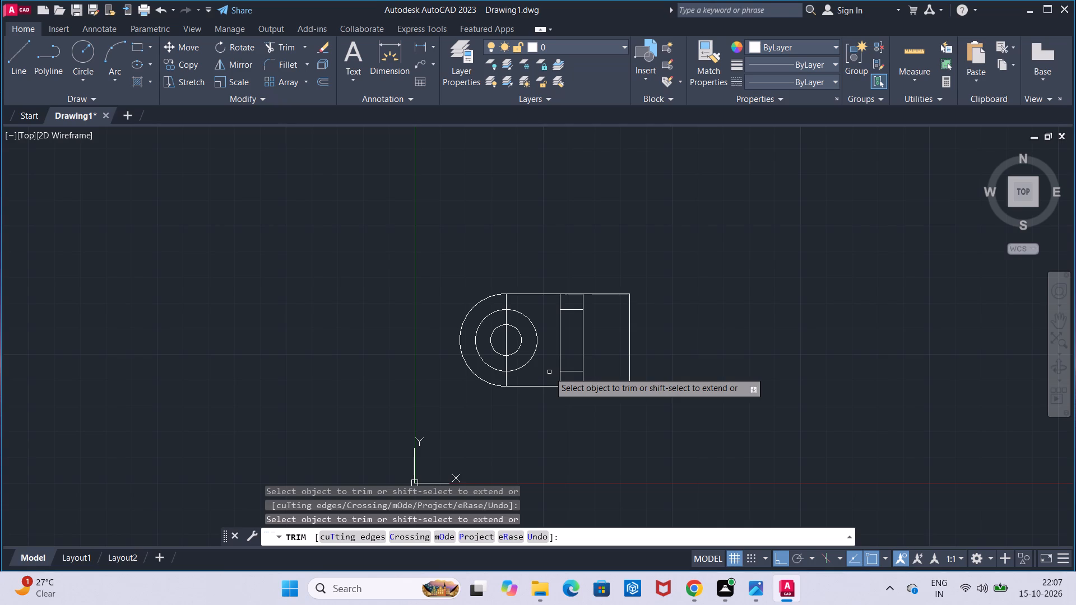
key("Escape")
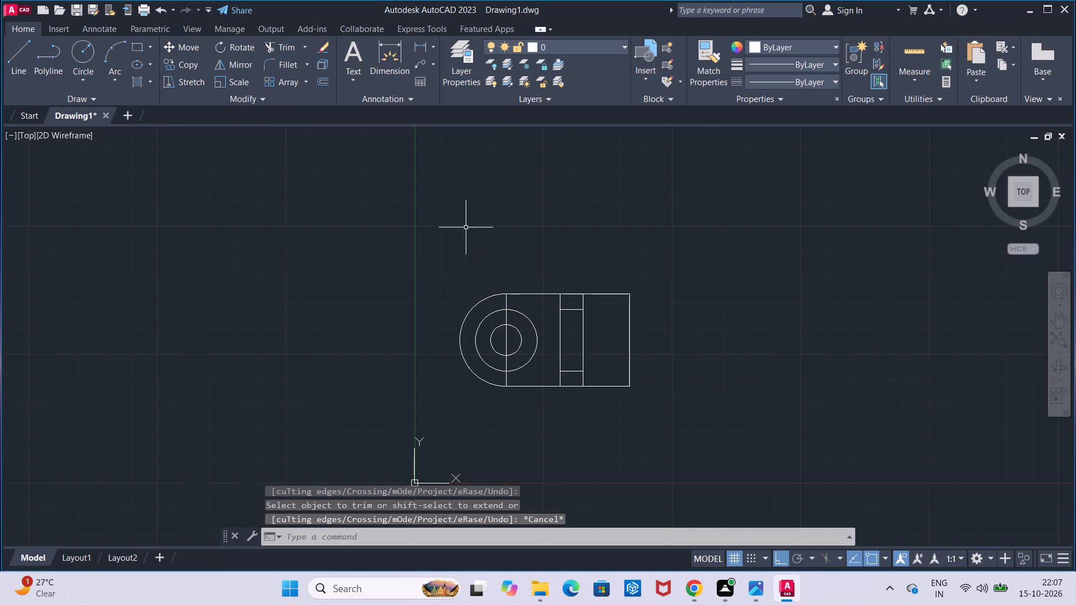
Measure the vertical distance between the two short horizontal lines with a temporary linear dimension.
left_click(421, 46)
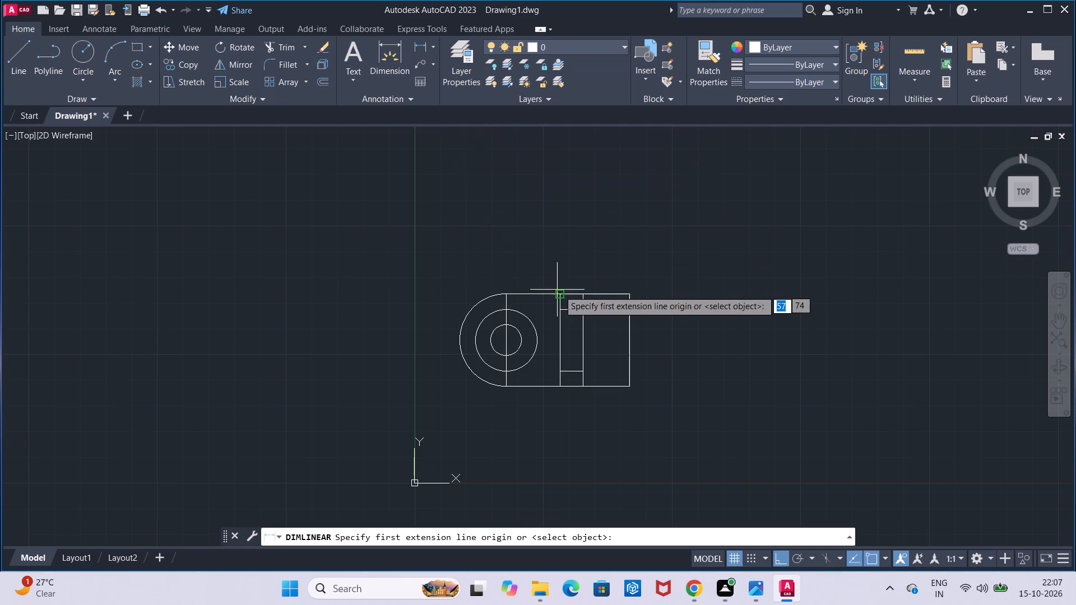
left_click(587, 311)
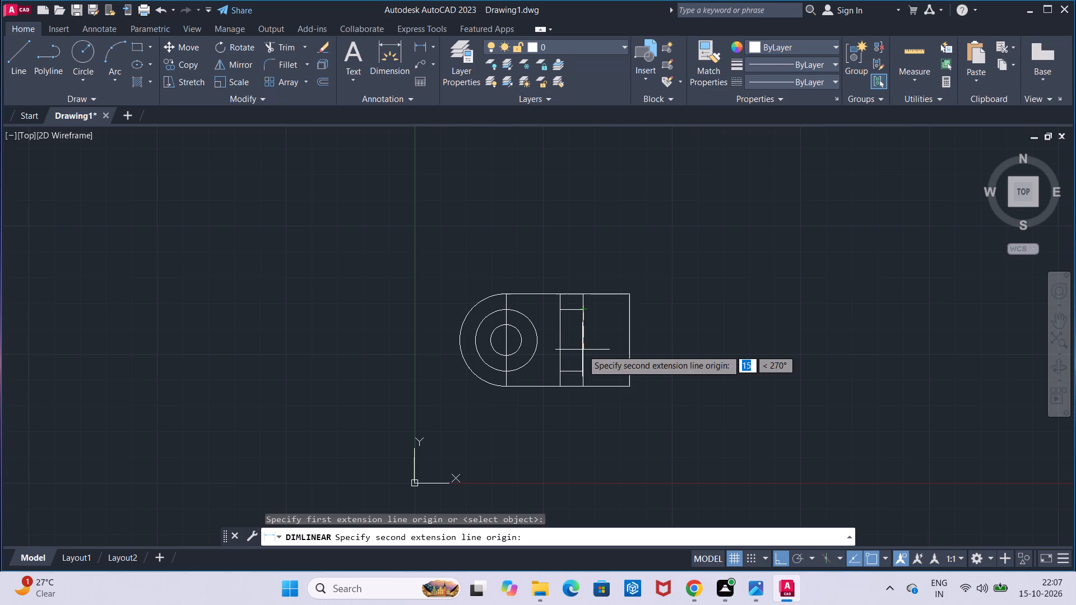
left_click(582, 369)
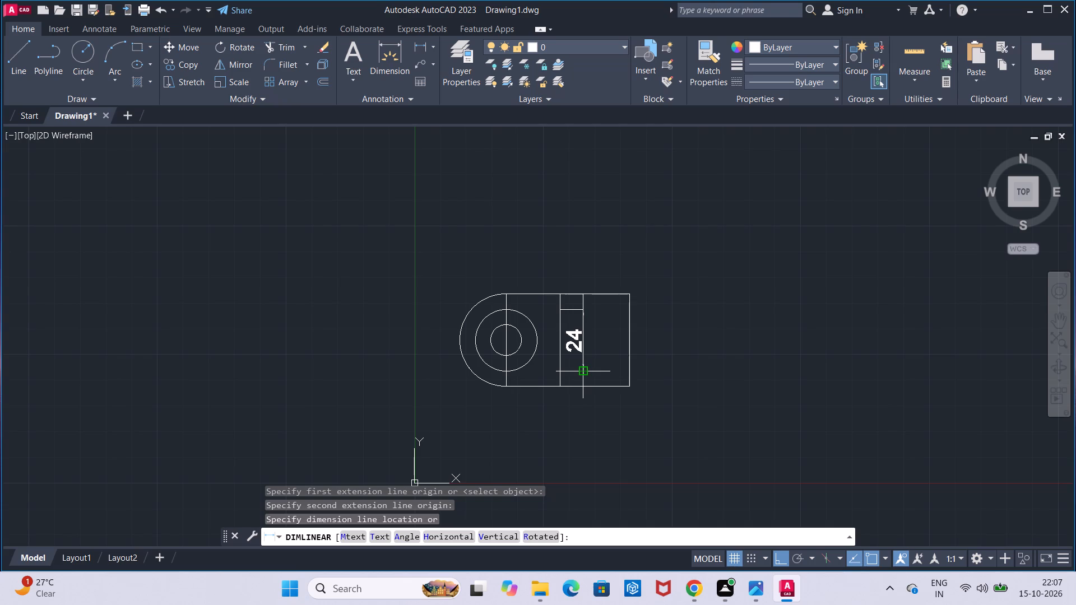
key("Escape")
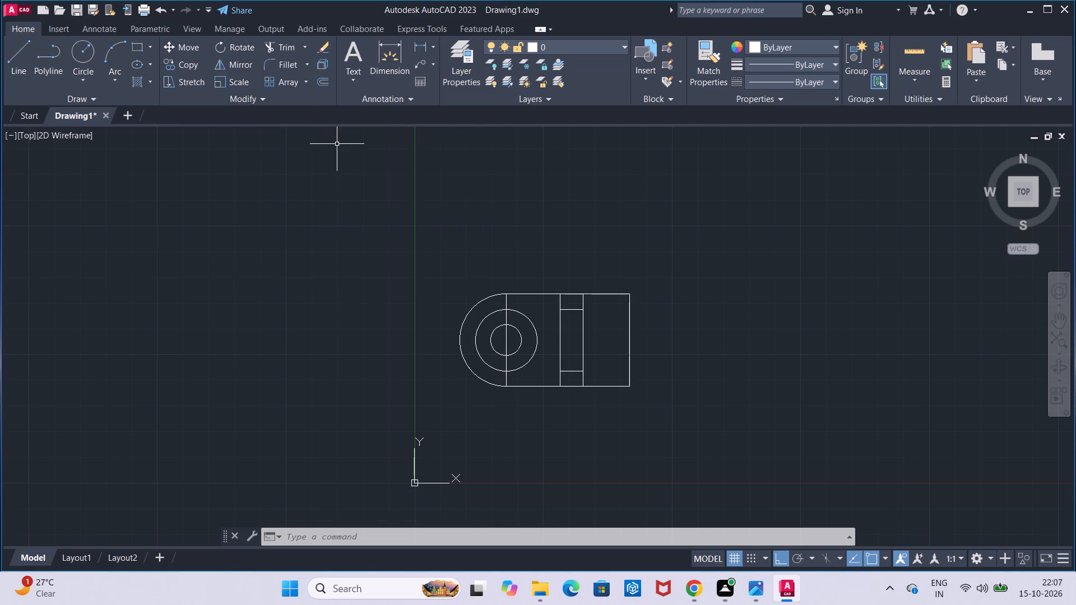
Draw a horizontal centre line in the CENTER linetype from the rounded end's left quadrant to the right edge's midpoint.
scroll(544, 306, "down", 1)
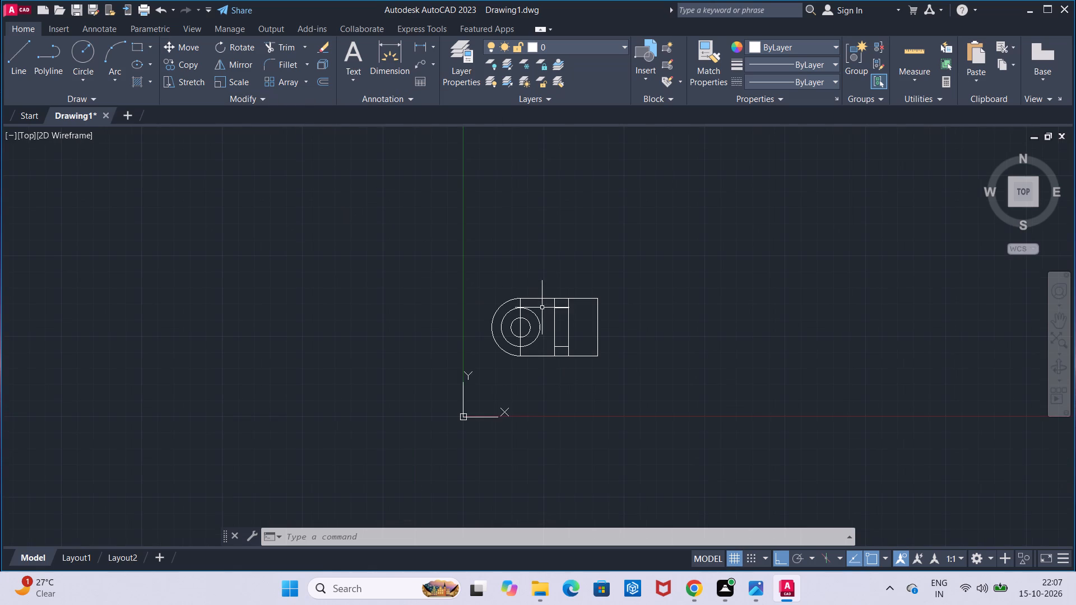
middle_click_drag(530, 276, 540, 322)
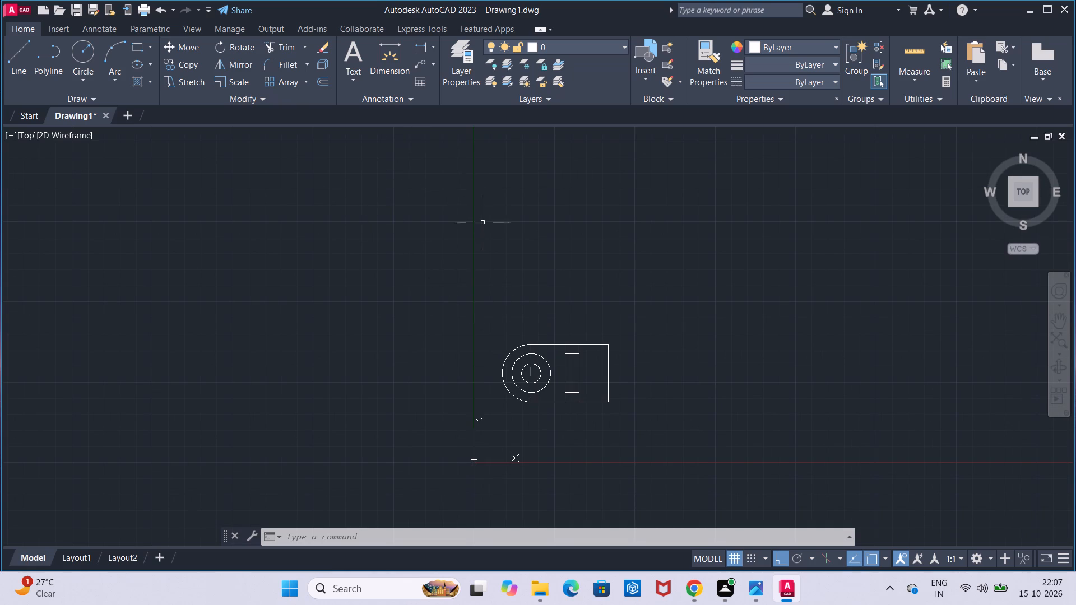
scroll(485, 224, "up", 2)
scroll(568, 398, "down", 2)
middle_click_drag(568, 398, 496, 278)
scroll(521, 329, "up", 2)
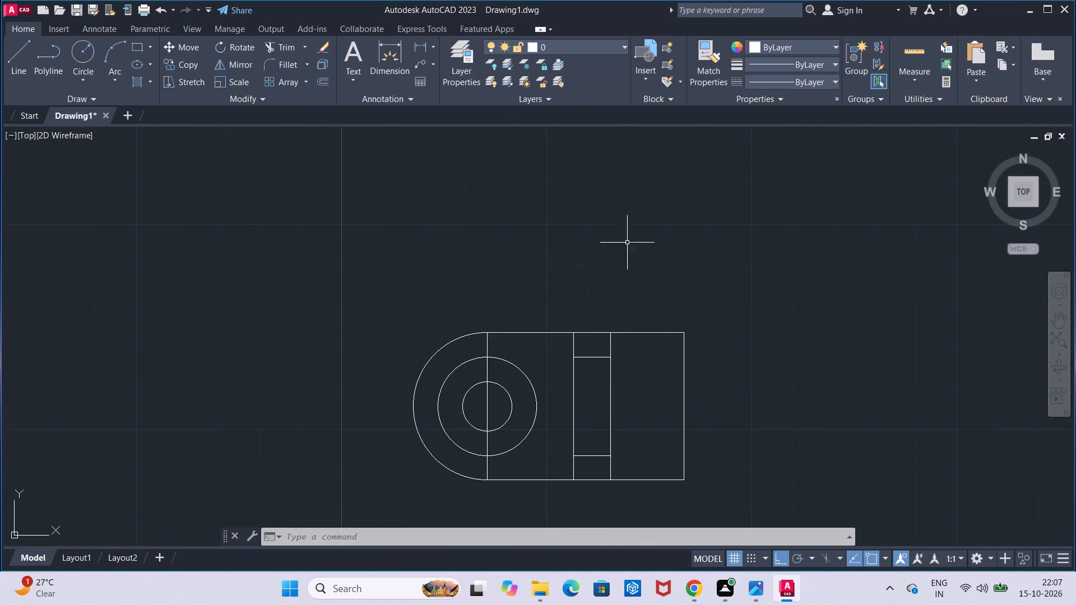
left_click(758, 86)
left_click(771, 127)
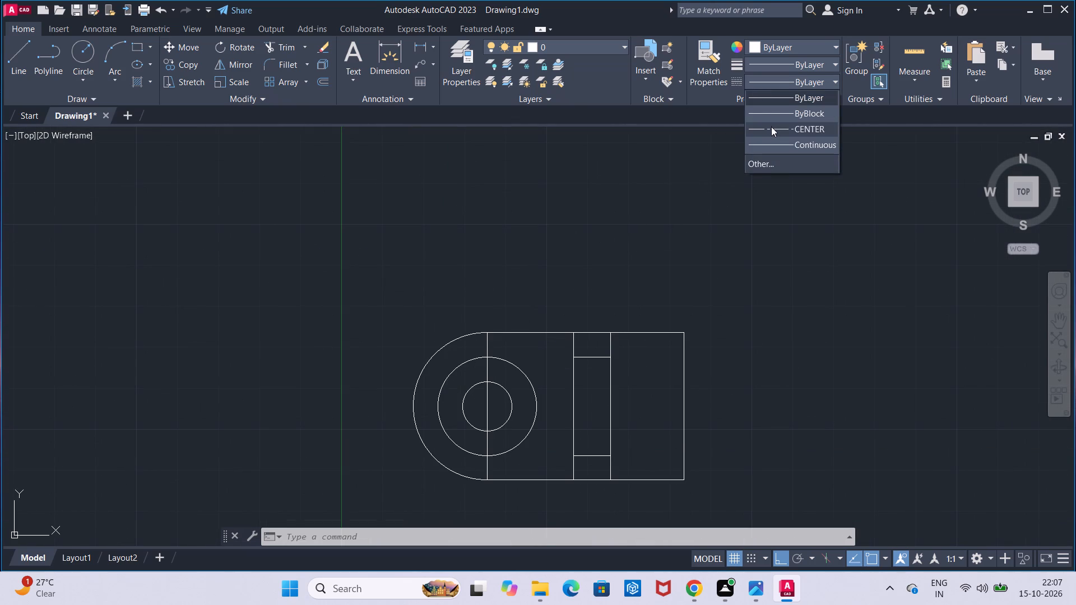
left_click(31, 74)
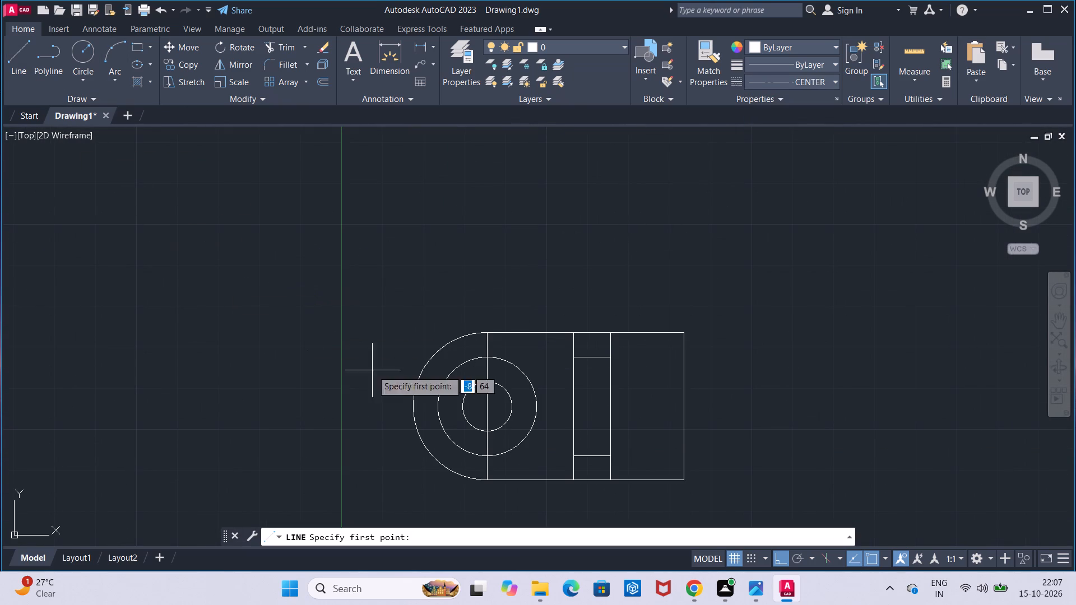
left_click_drag(415, 407, 420, 406)
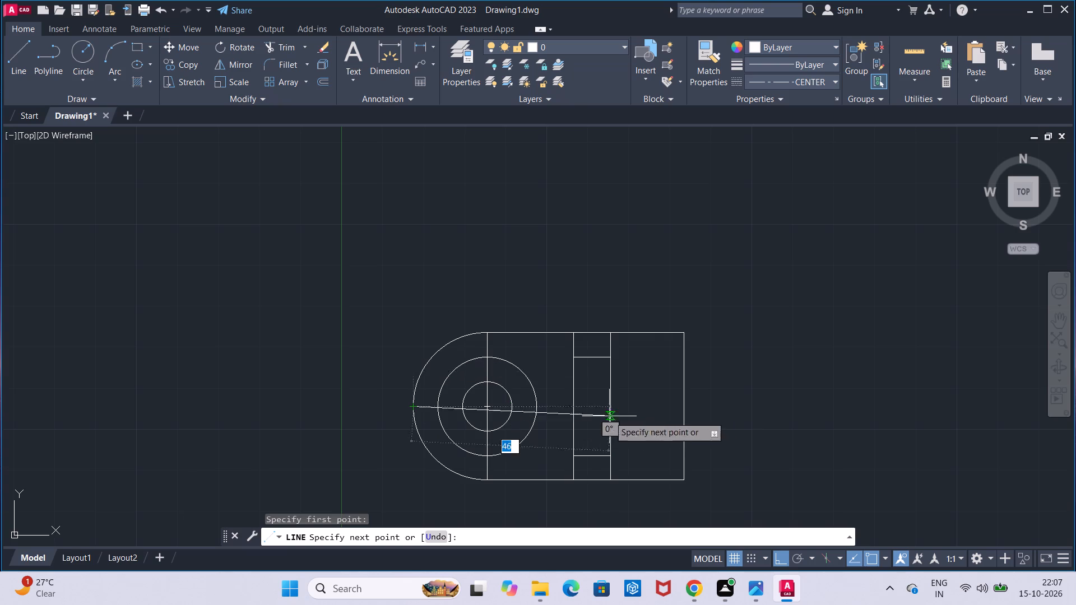
left_click(685, 409)
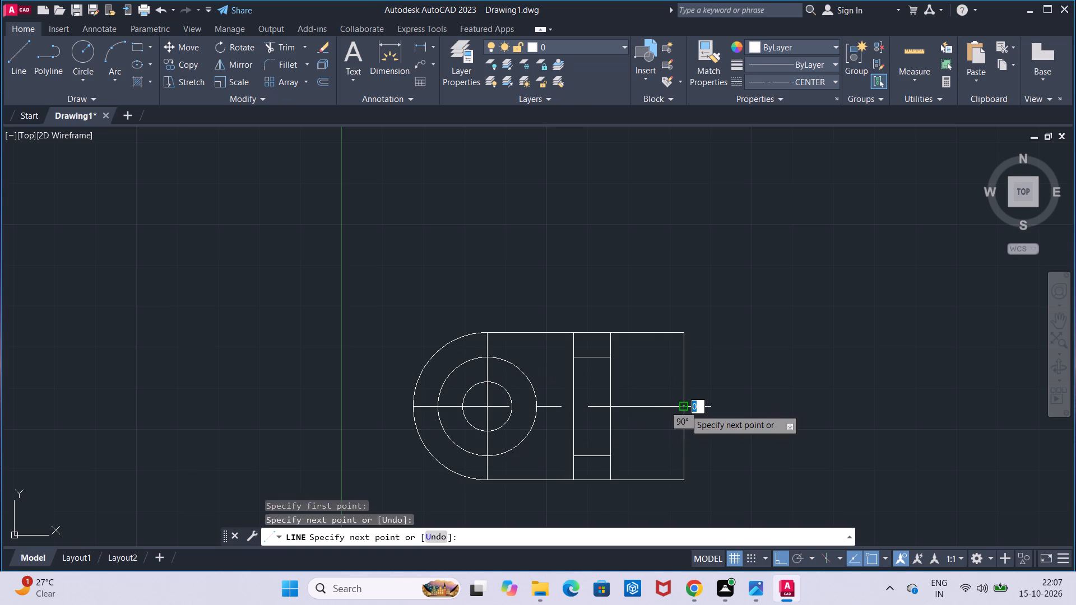
key("Escape")
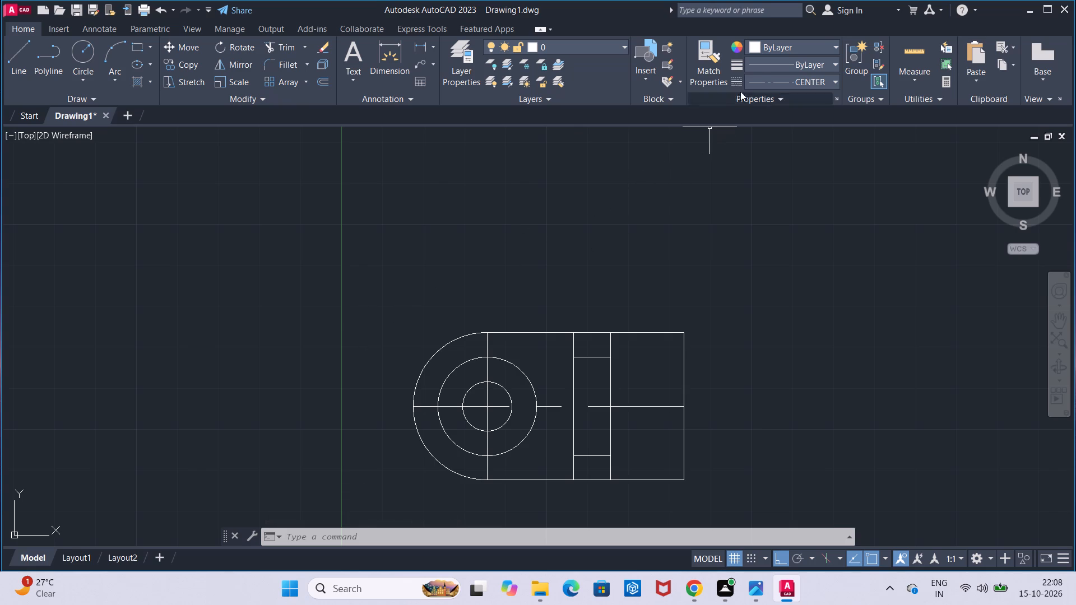
Set the current linetype back to ByLayer.
left_click(764, 81)
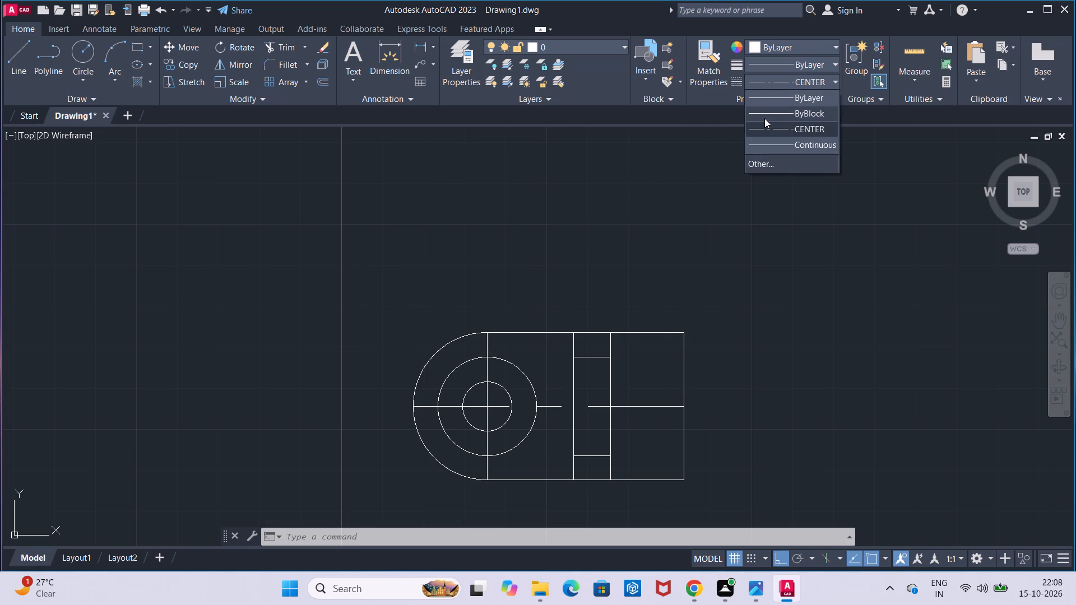
left_click(768, 101)
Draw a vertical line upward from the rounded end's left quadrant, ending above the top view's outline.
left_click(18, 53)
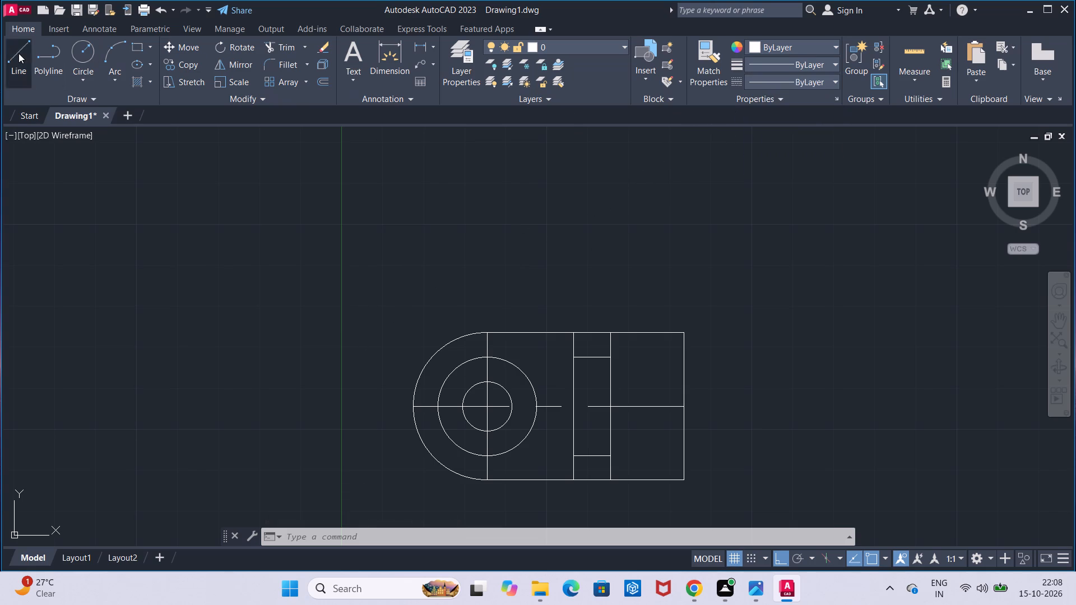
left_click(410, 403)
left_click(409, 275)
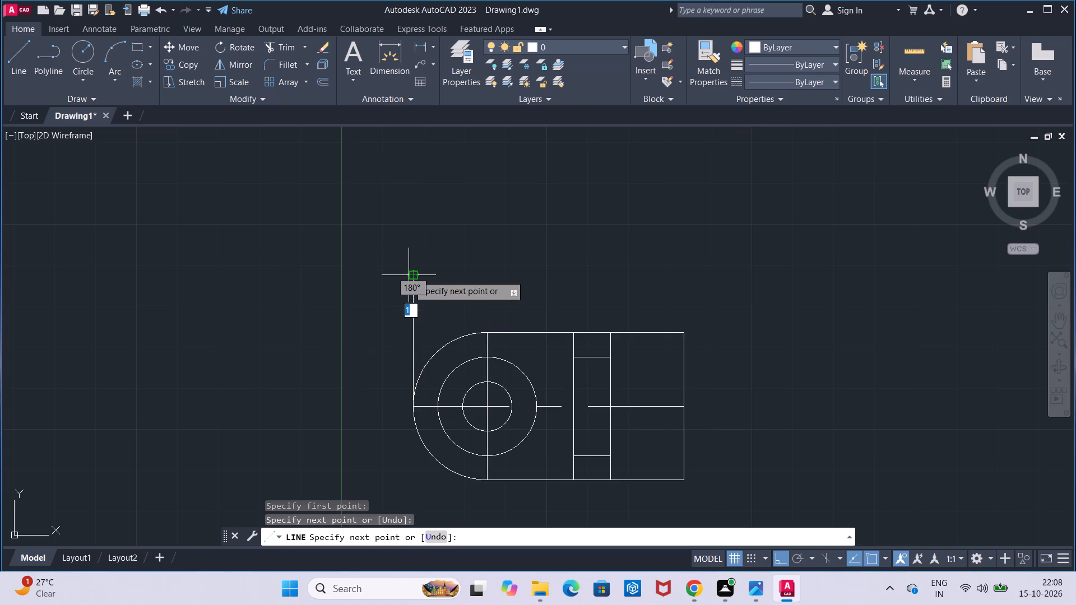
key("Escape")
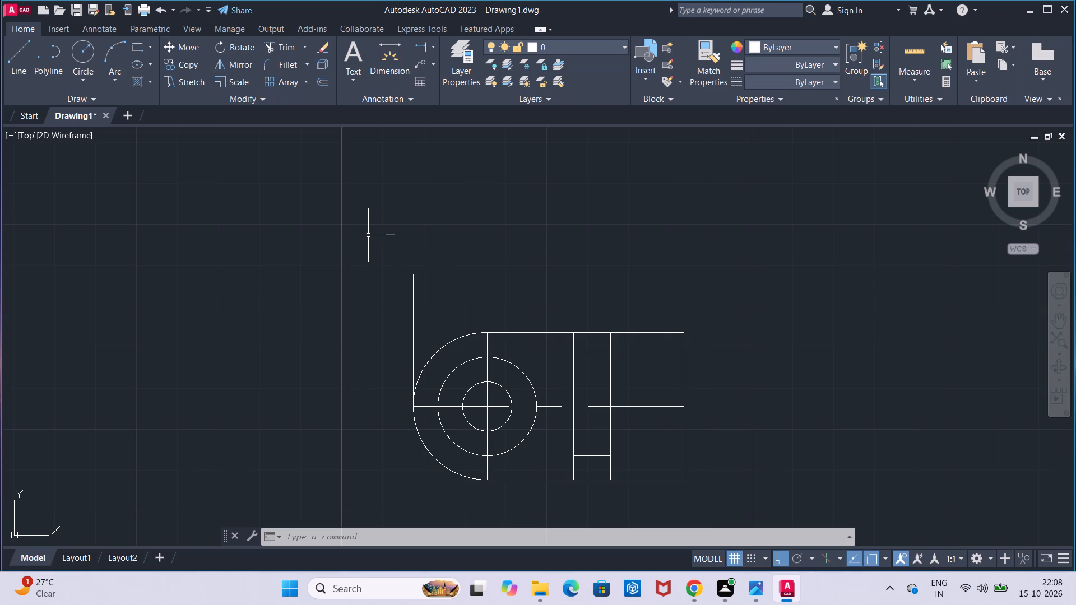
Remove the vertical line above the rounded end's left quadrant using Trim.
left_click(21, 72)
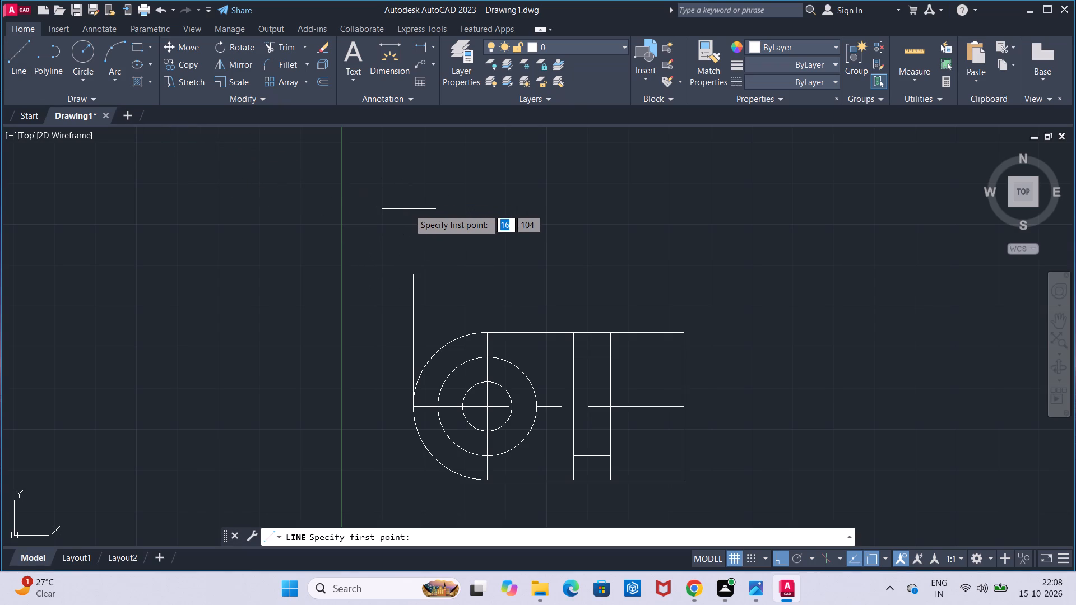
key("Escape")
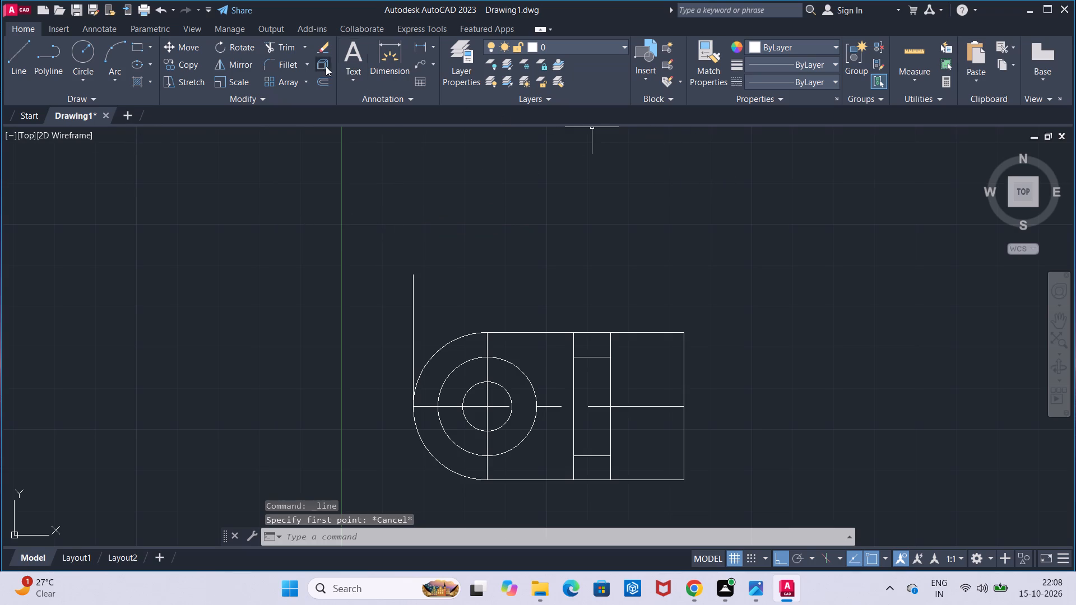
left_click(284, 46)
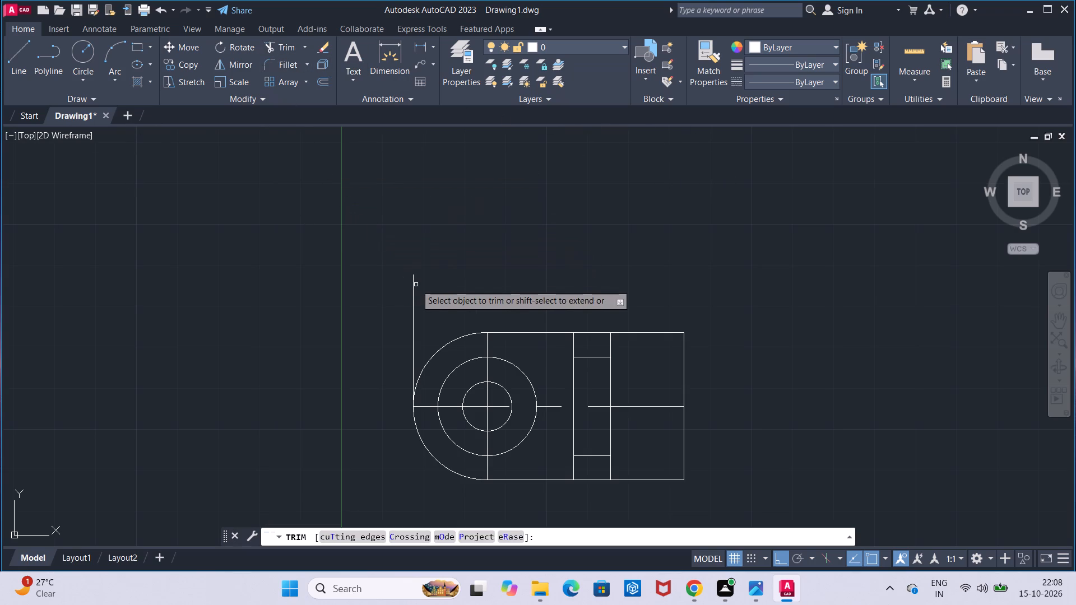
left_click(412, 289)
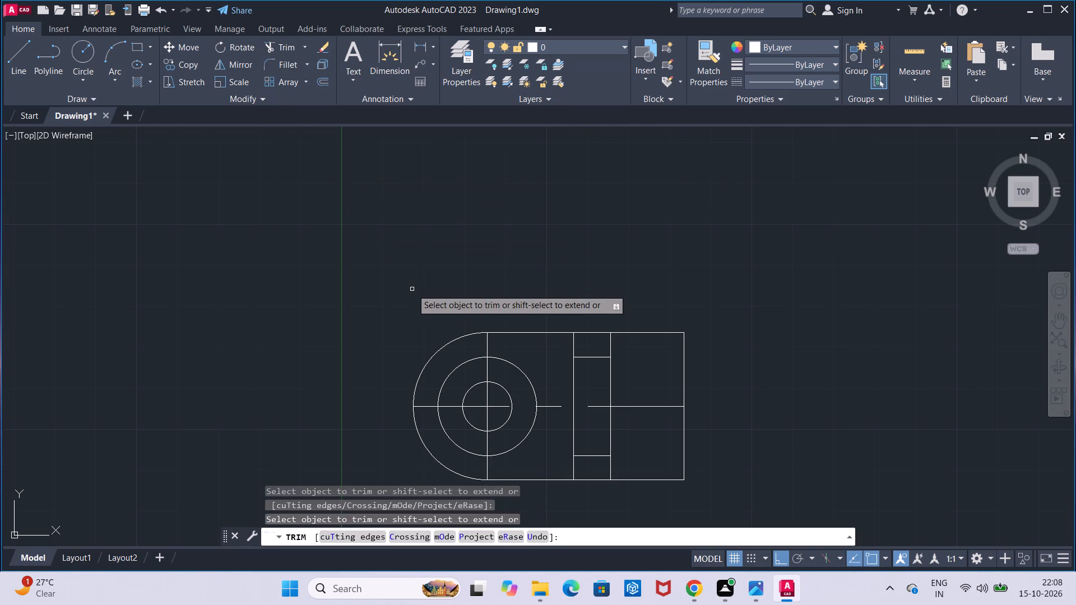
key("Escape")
Draw a vertical projection line about 53 long upward from the rounded end's left quadrant.
left_click(8, 55)
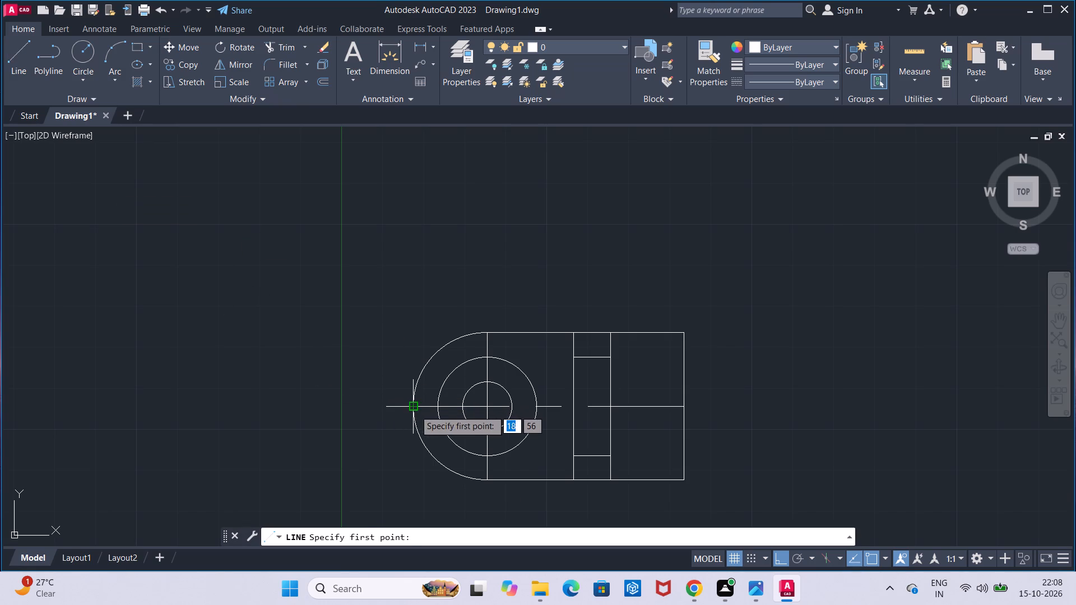
left_click_drag(415, 410, 418, 373)
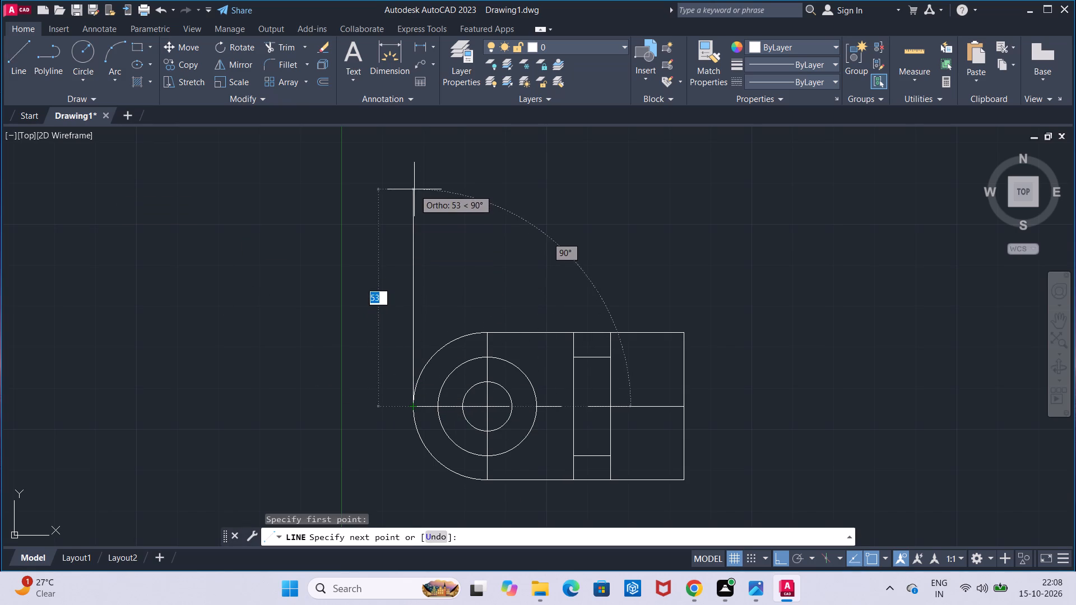
left_click(414, 189)
key("Escape")
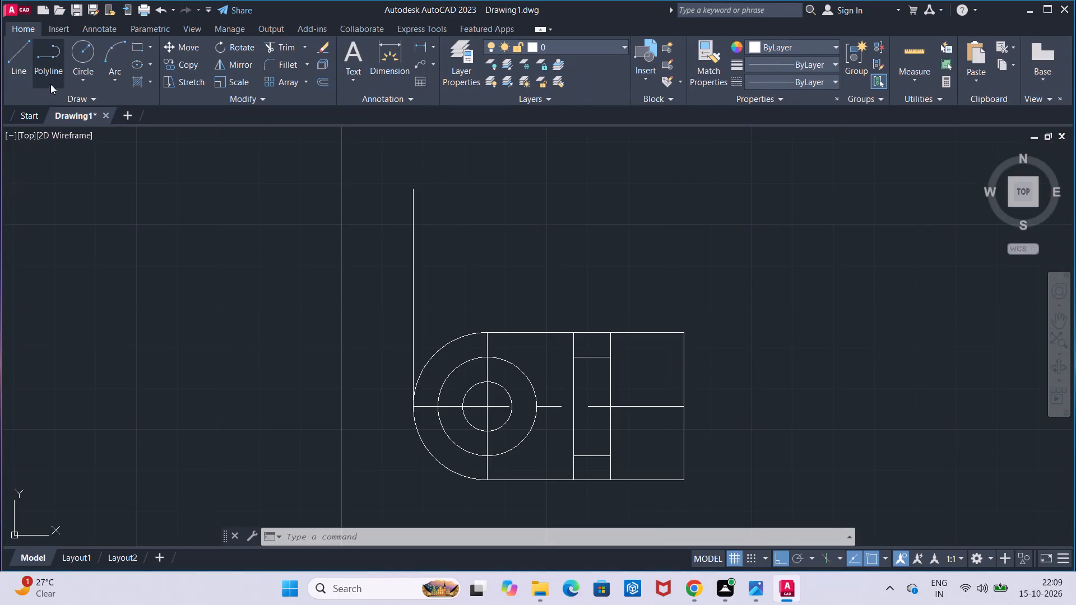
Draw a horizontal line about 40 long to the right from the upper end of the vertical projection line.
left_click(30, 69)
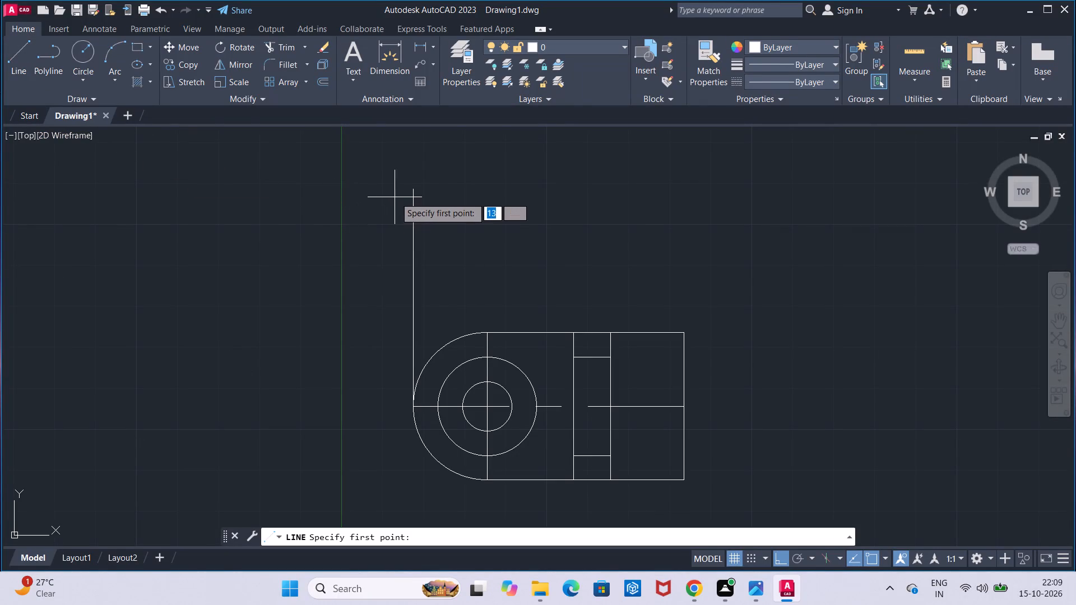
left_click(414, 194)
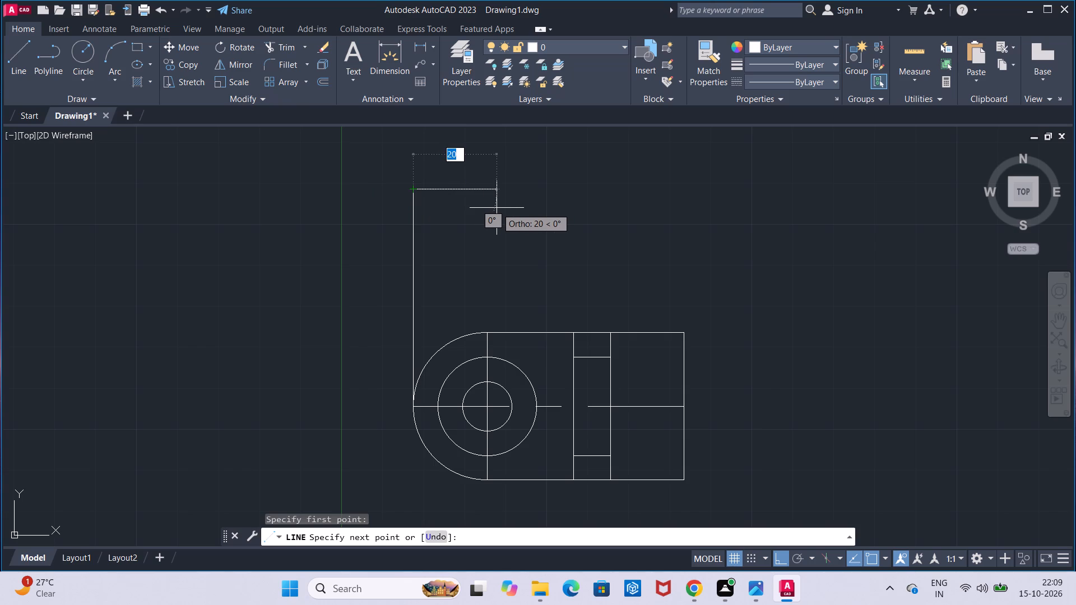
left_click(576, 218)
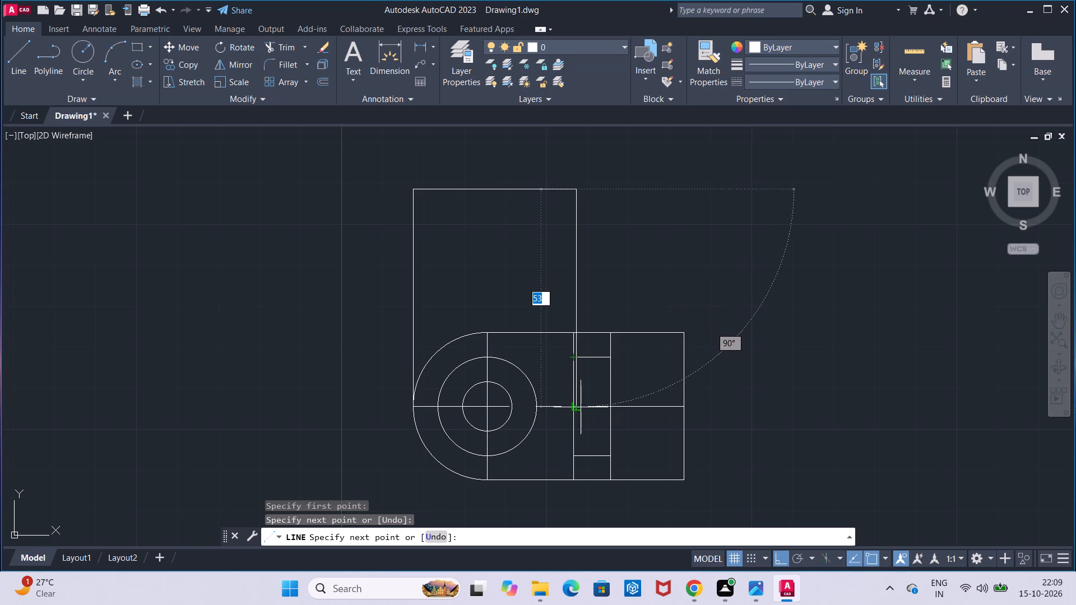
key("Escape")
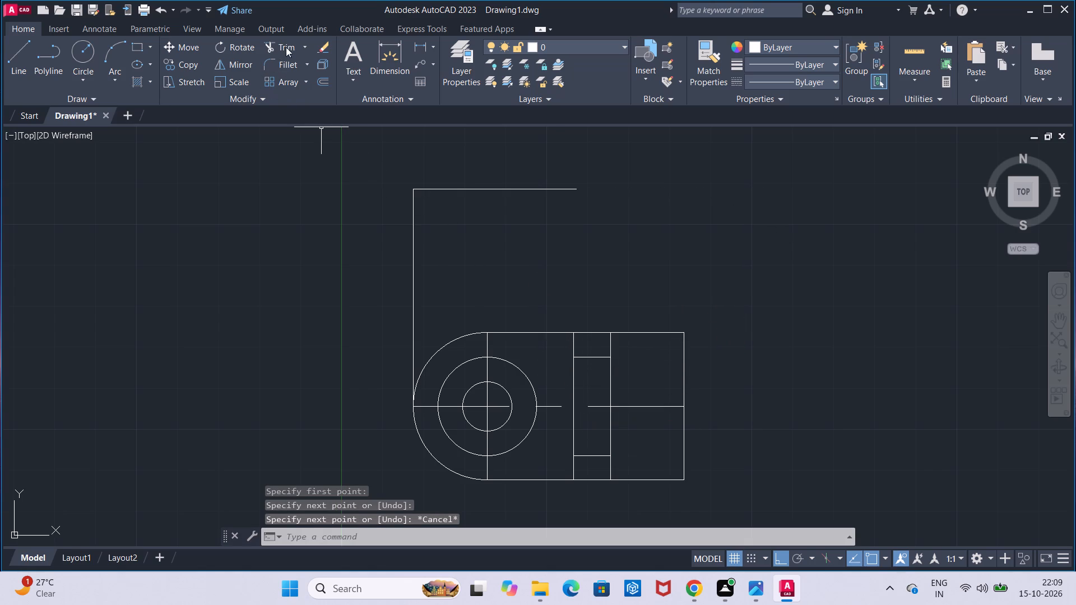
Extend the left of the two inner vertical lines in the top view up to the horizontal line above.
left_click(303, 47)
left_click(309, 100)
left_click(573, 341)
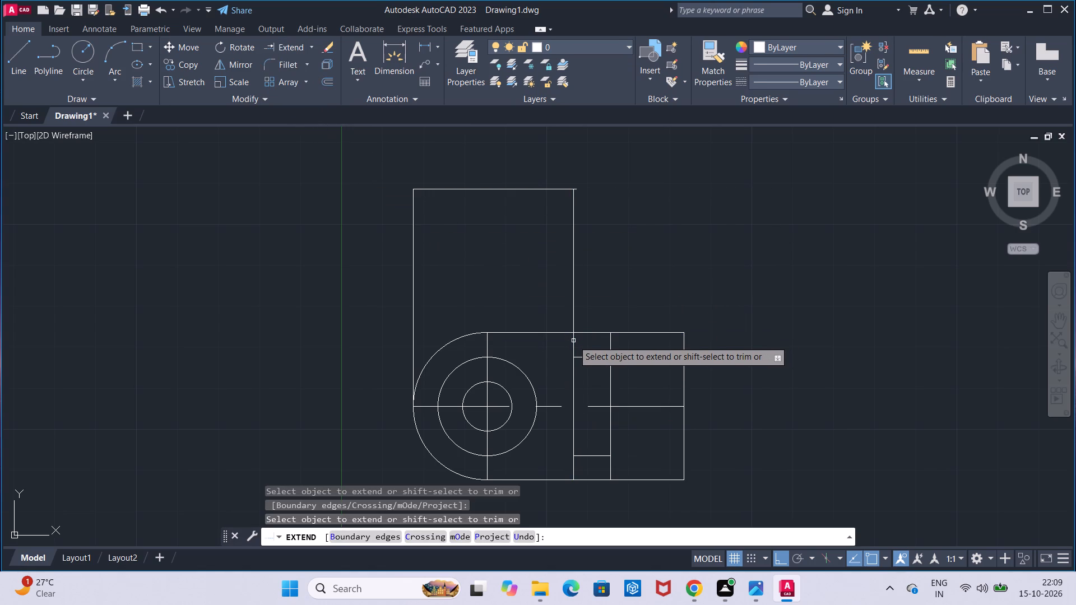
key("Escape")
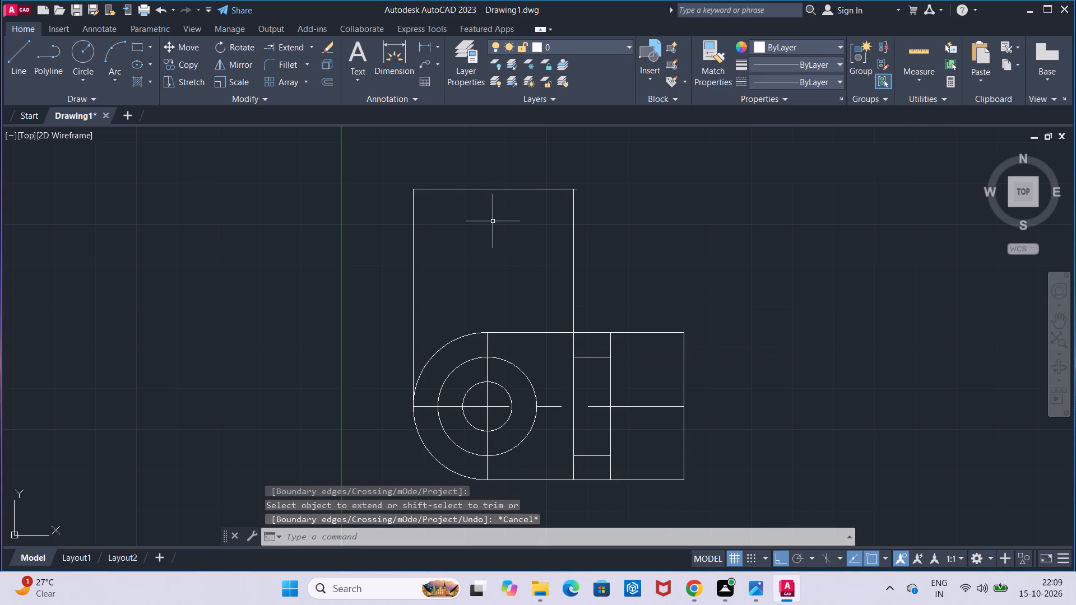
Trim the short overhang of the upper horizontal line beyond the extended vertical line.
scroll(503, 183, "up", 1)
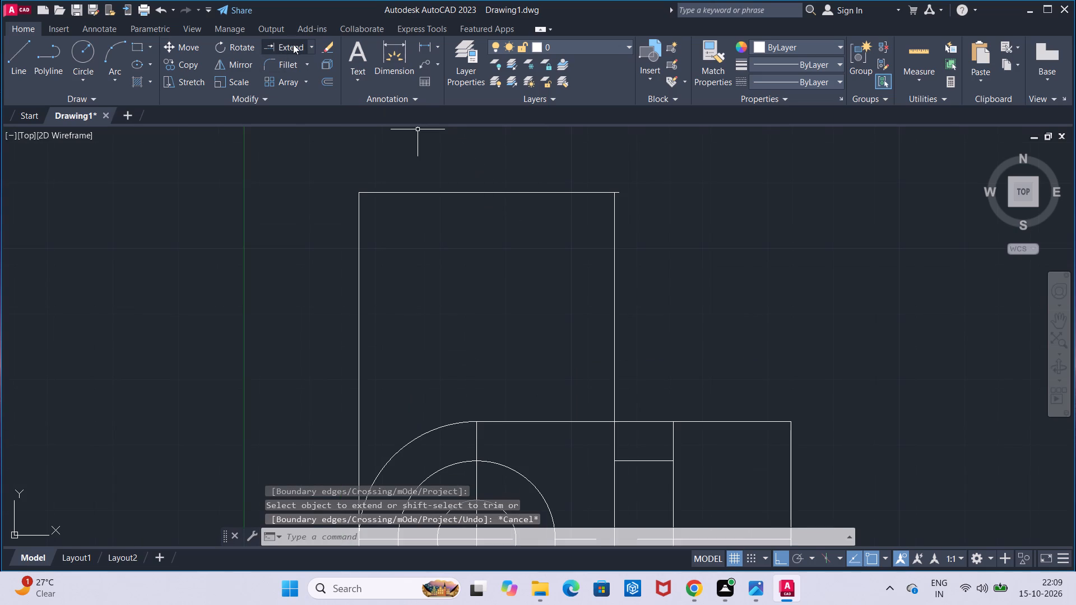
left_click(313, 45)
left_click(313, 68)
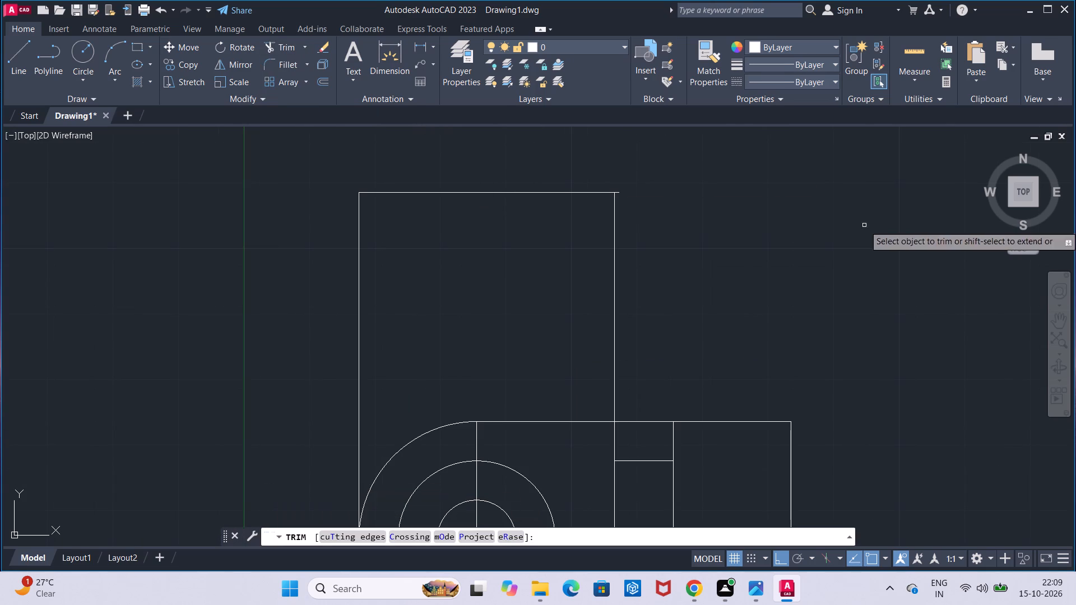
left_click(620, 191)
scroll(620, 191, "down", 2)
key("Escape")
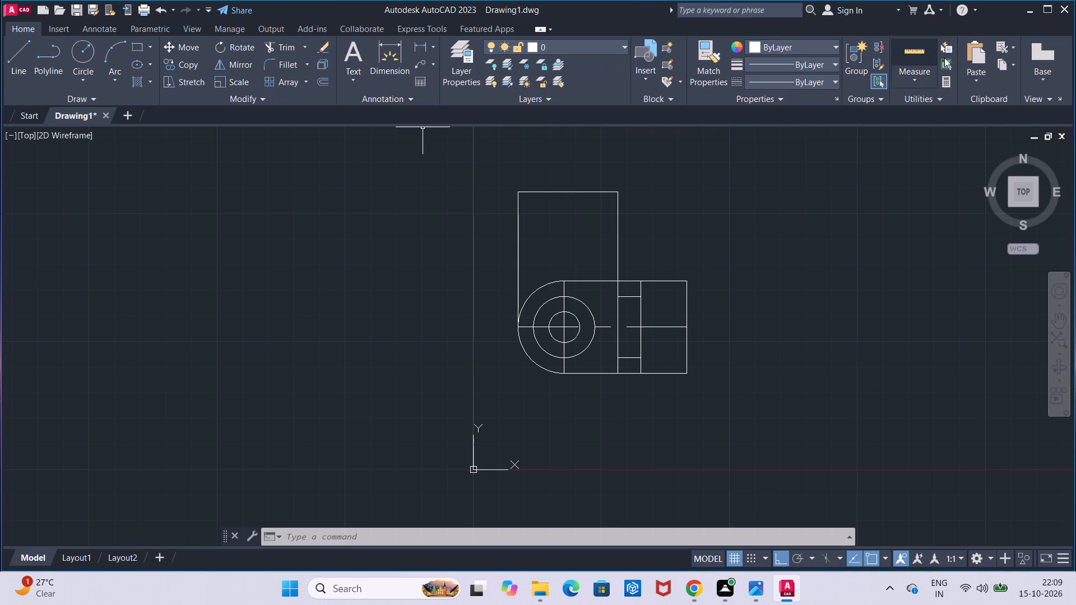
Remove both vertical lines between the top view and the upper horizontal line using Trim.
left_click(272, 44)
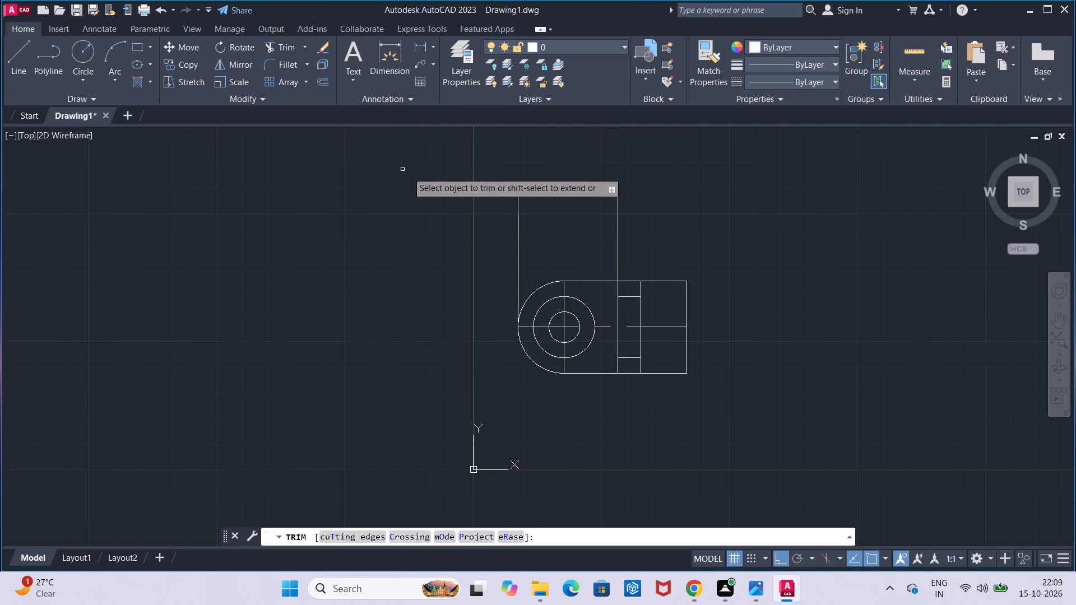
left_click_drag(466, 219, 626, 221)
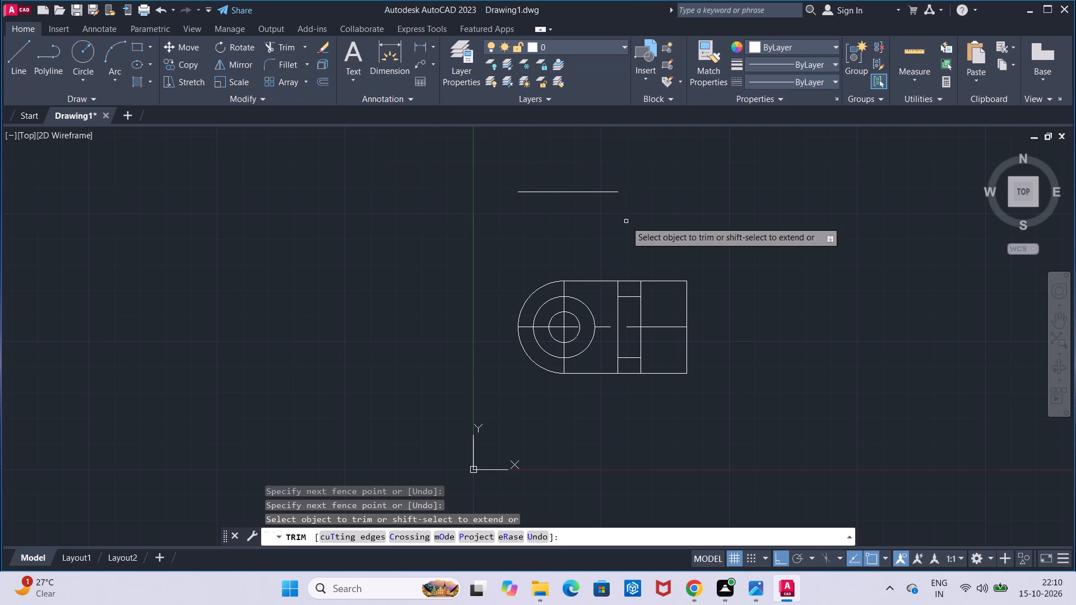
key("Escape")
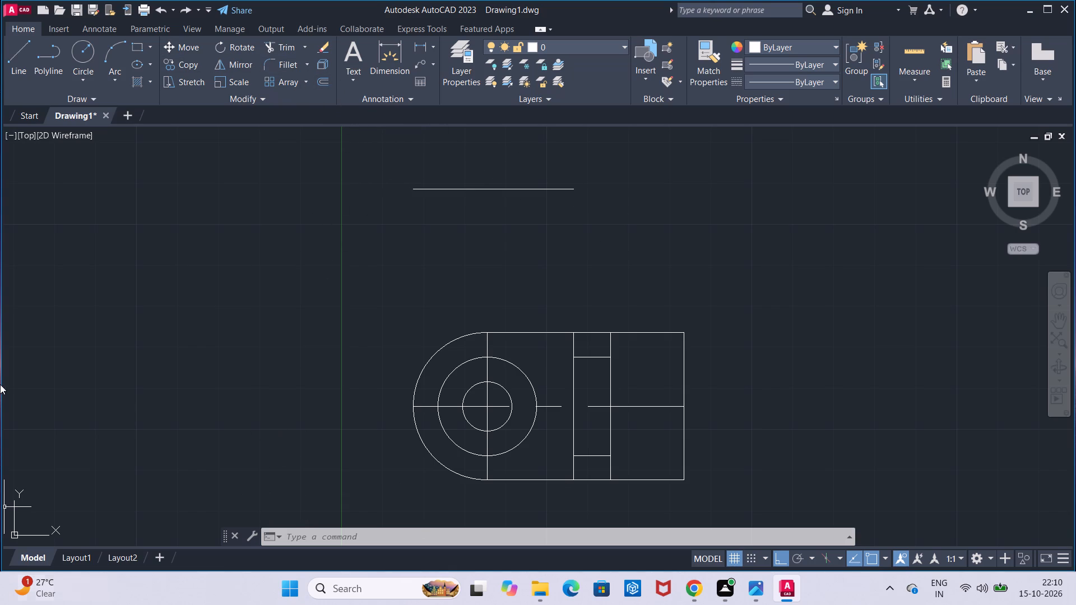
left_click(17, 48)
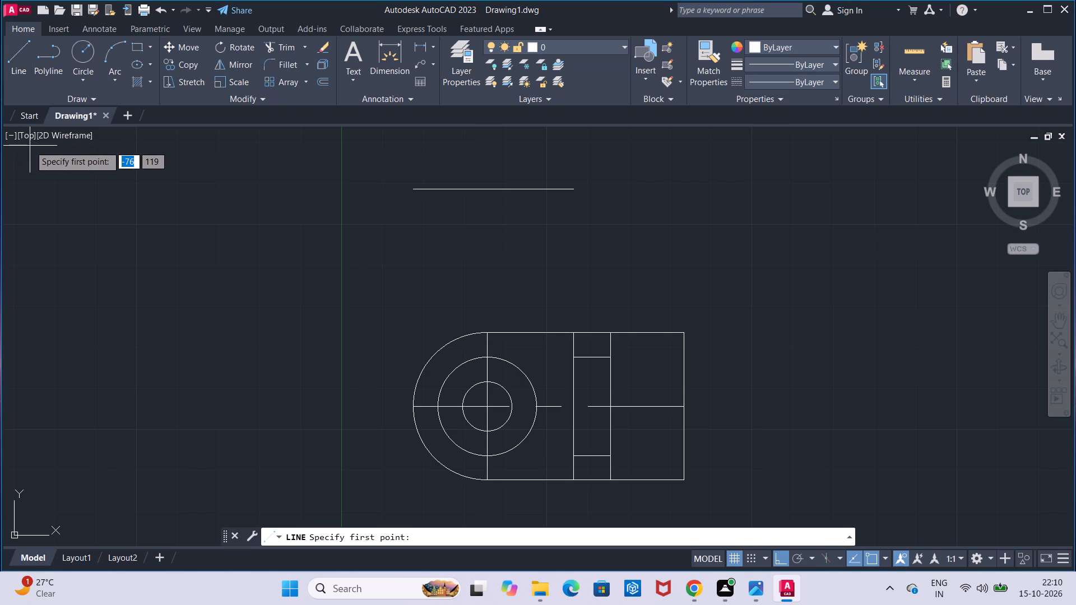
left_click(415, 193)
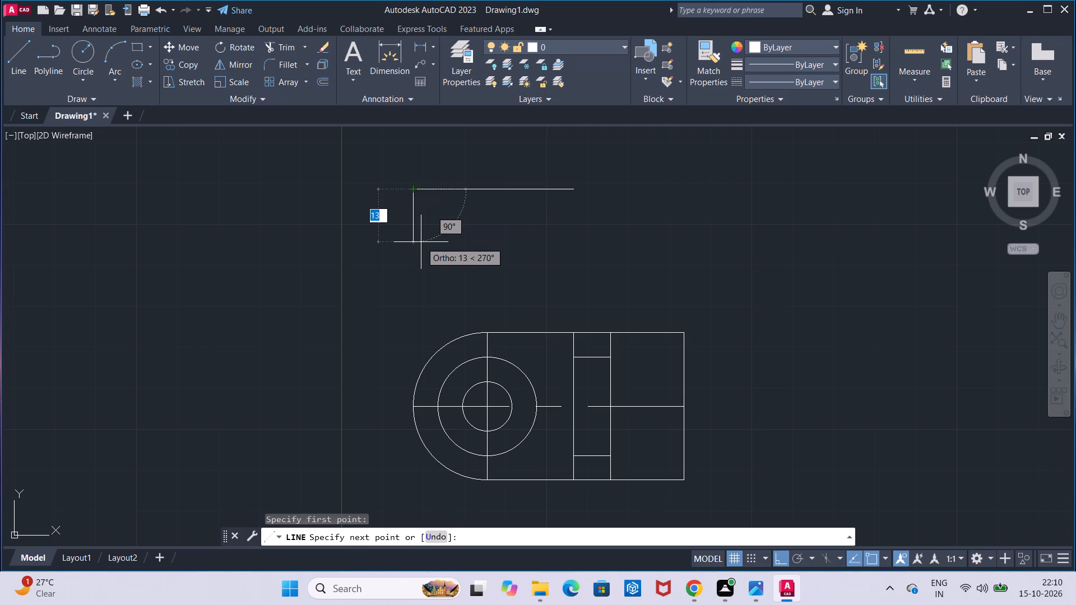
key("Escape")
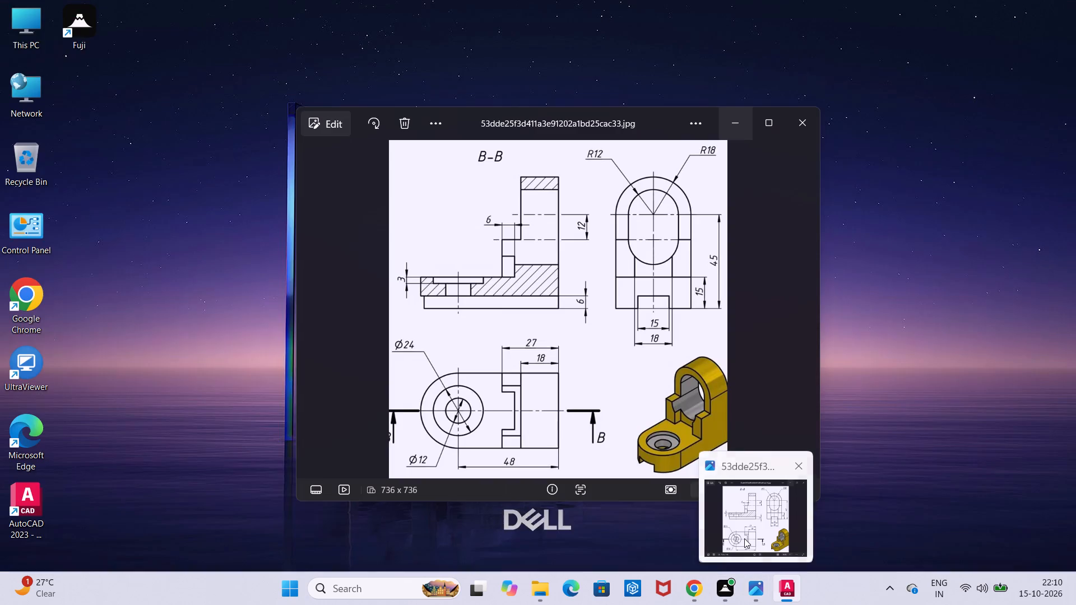
Check the part's views and dimensions in the Photos reference image and return to the AutoCAD drawing.
left_click(744, 538)
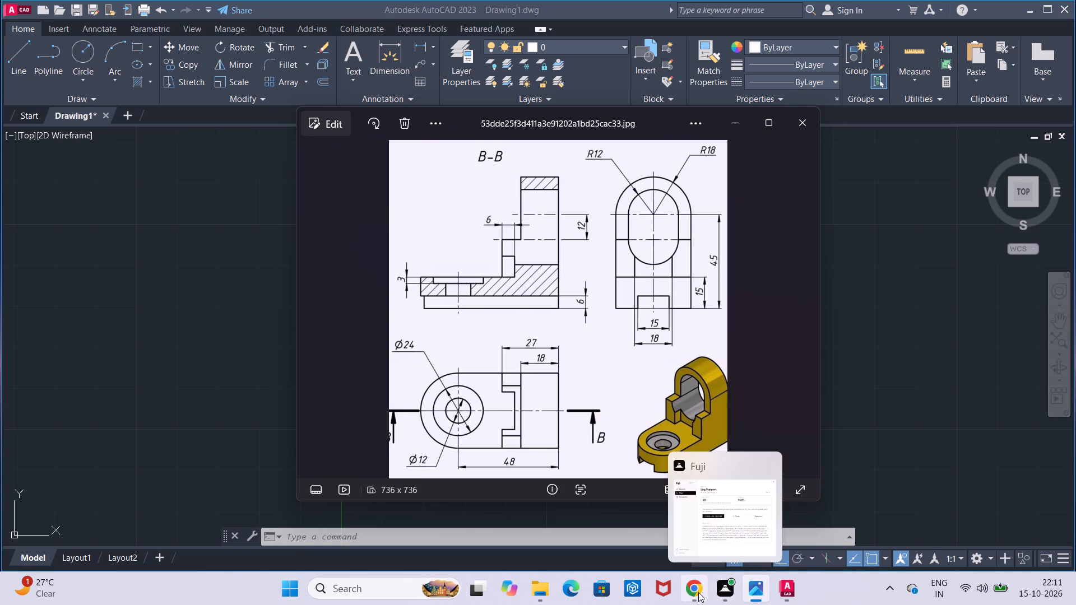
left_click(778, 584)
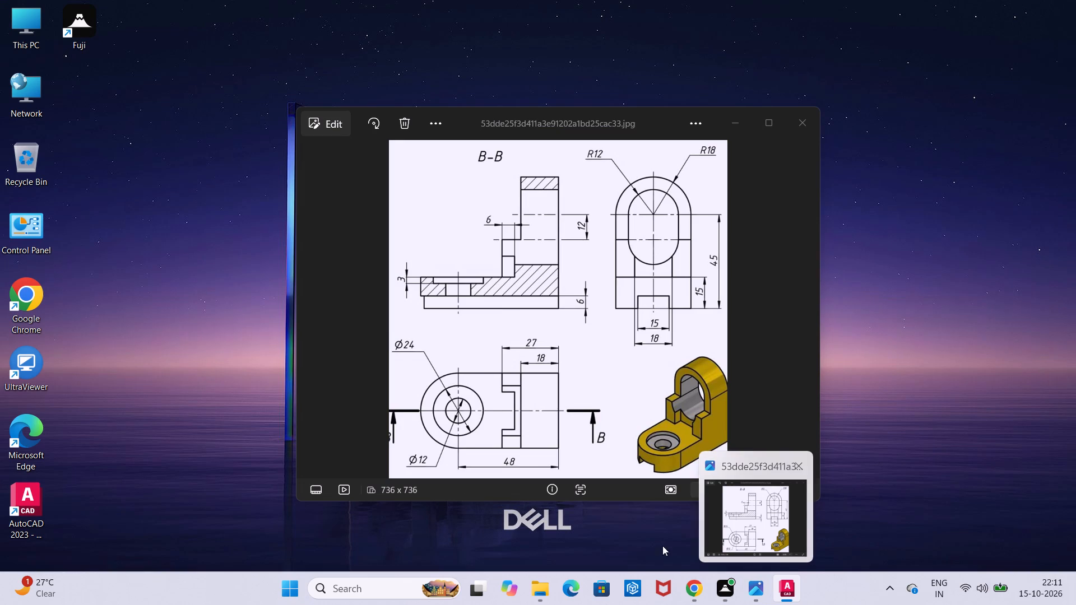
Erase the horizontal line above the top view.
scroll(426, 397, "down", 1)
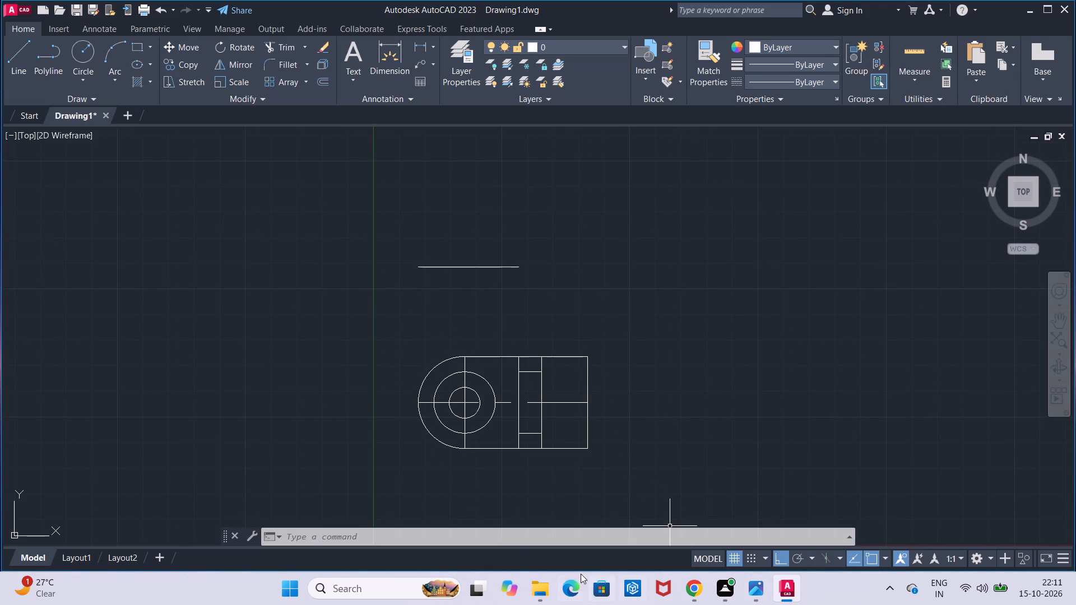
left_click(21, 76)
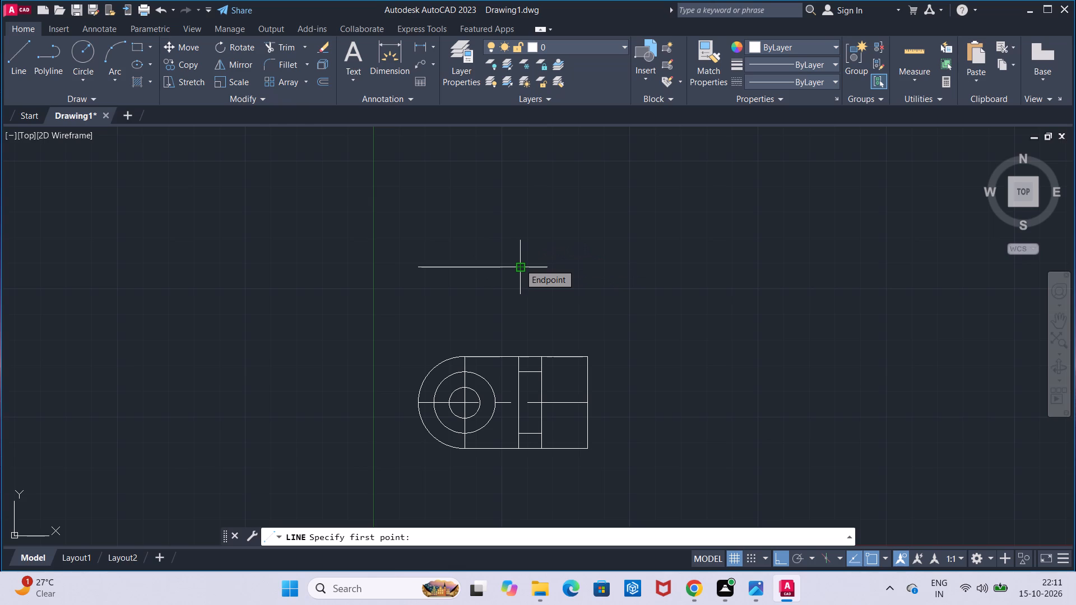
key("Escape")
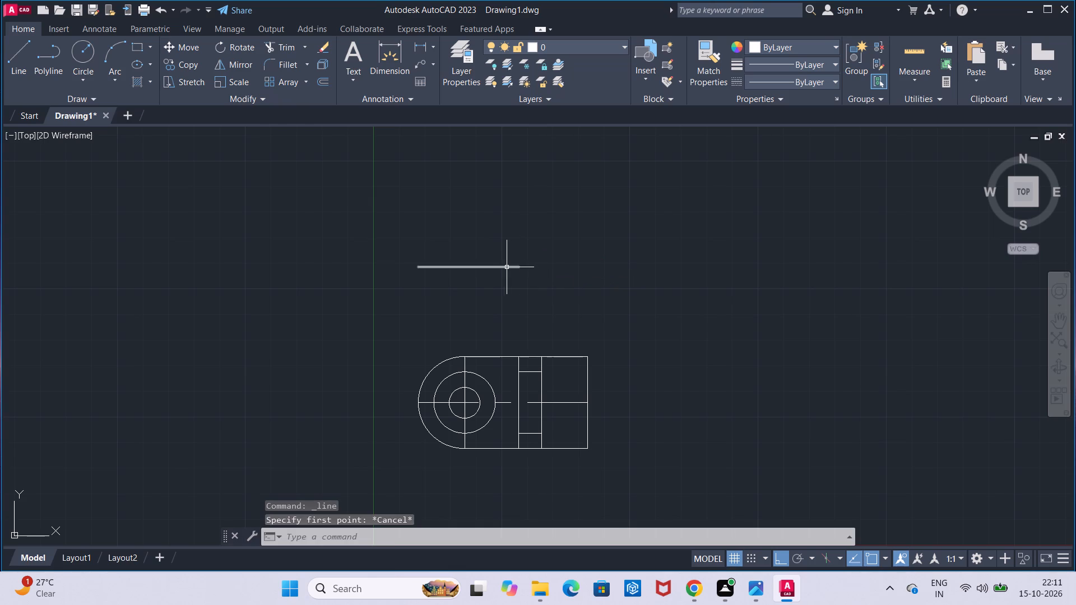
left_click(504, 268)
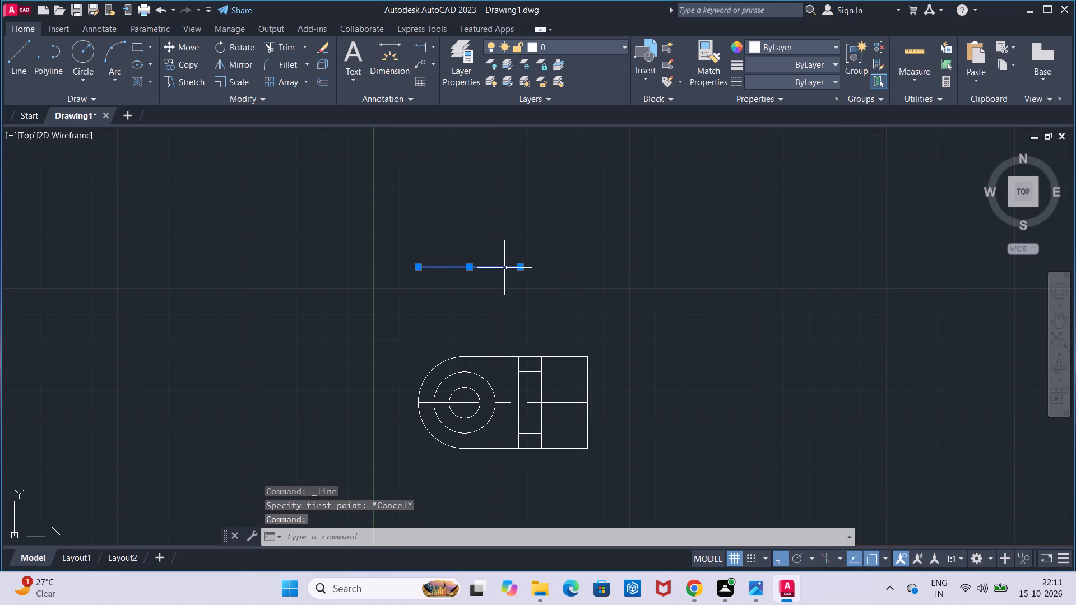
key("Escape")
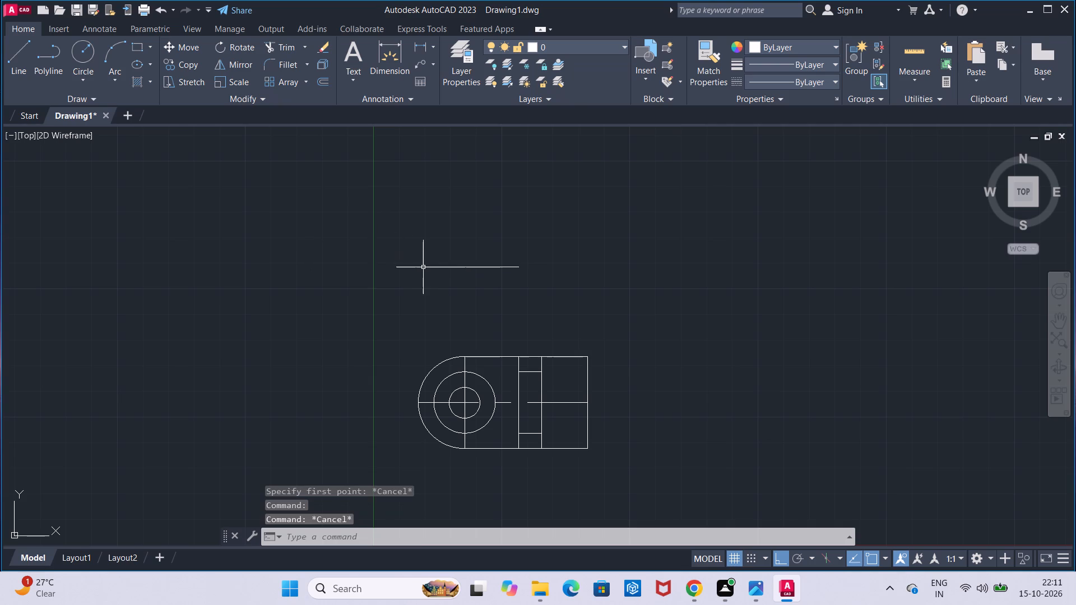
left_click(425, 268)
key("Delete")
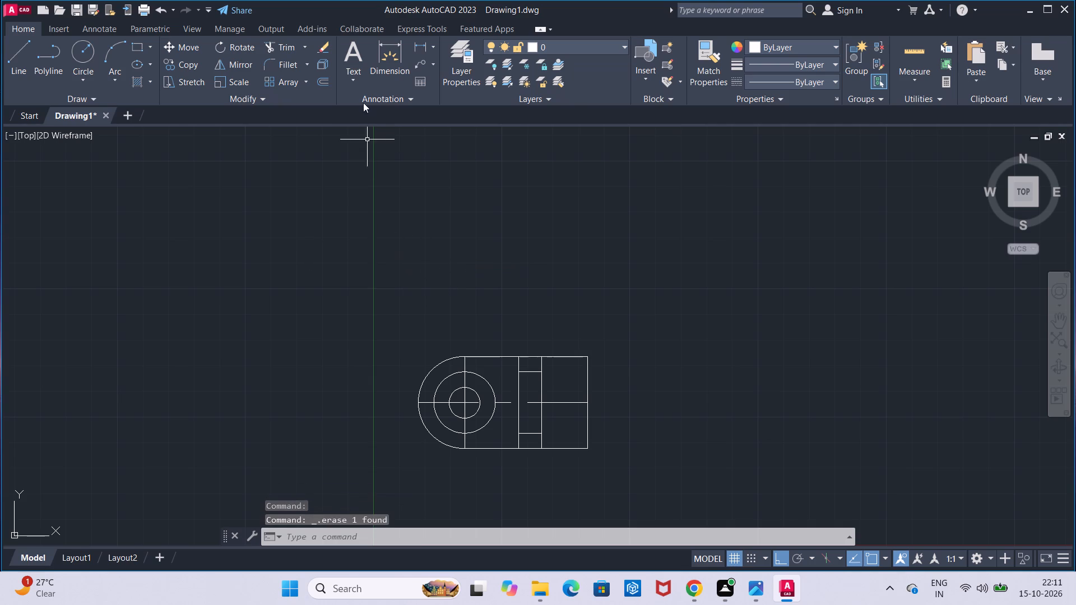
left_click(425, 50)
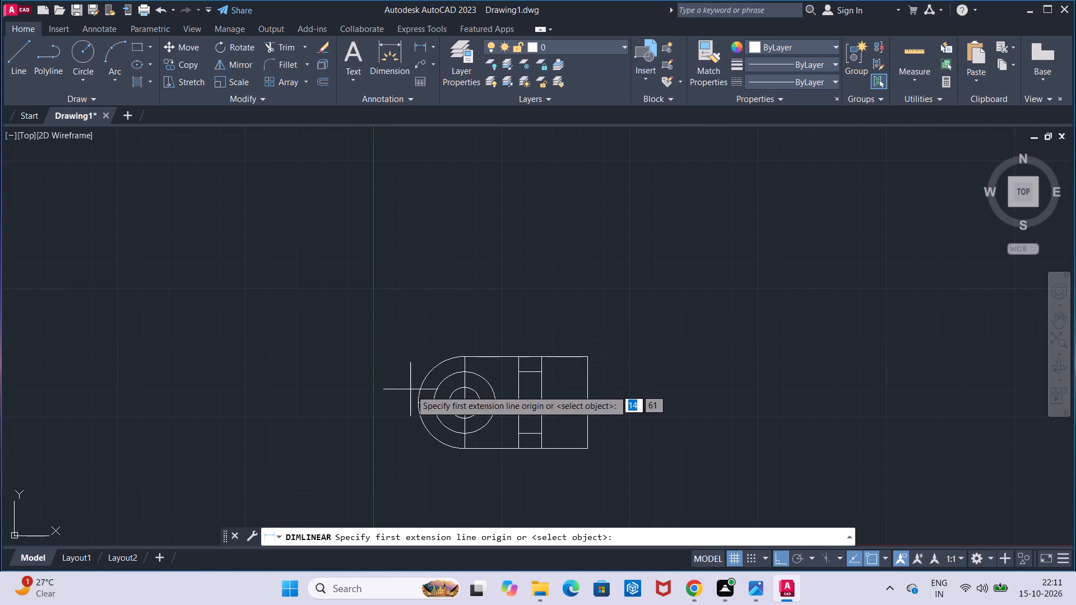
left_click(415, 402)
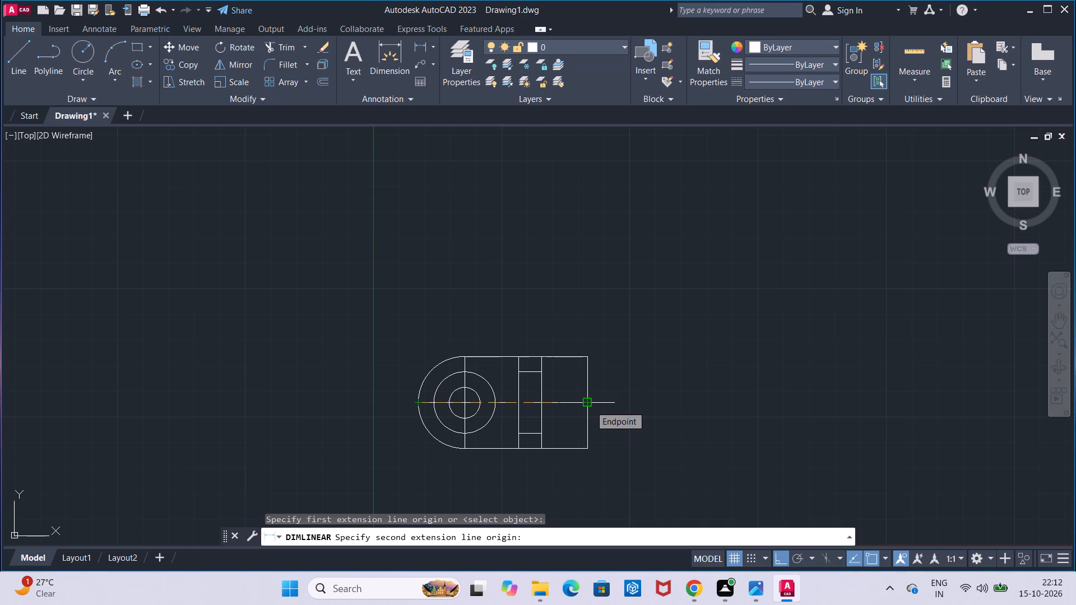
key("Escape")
Draw a vertical projection line upward from the rounded end's left quadrant, ending well above the top view's outline.
left_click(26, 53)
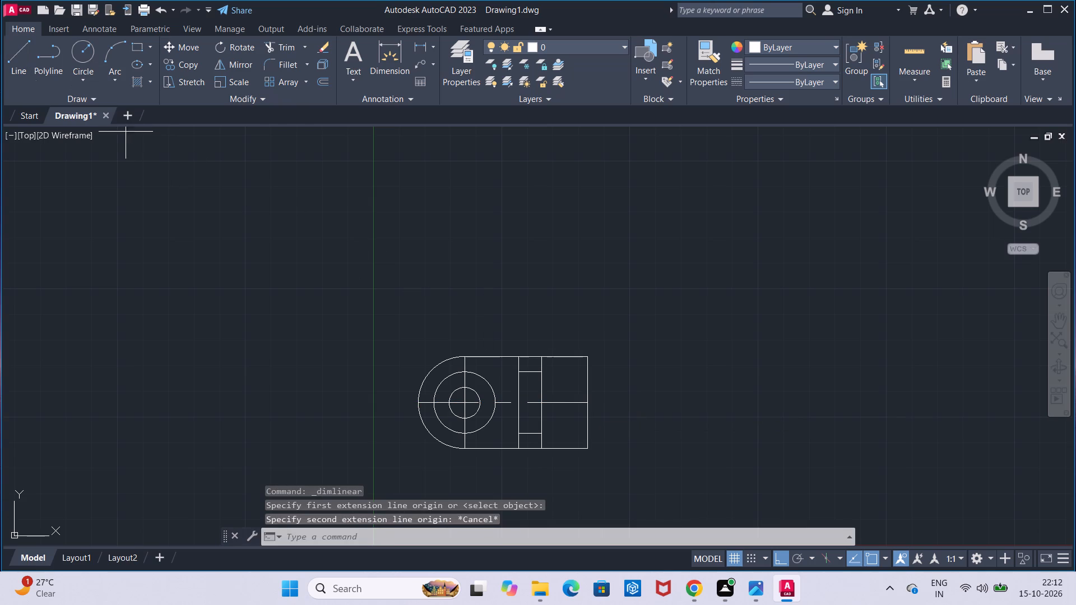
left_click(417, 401)
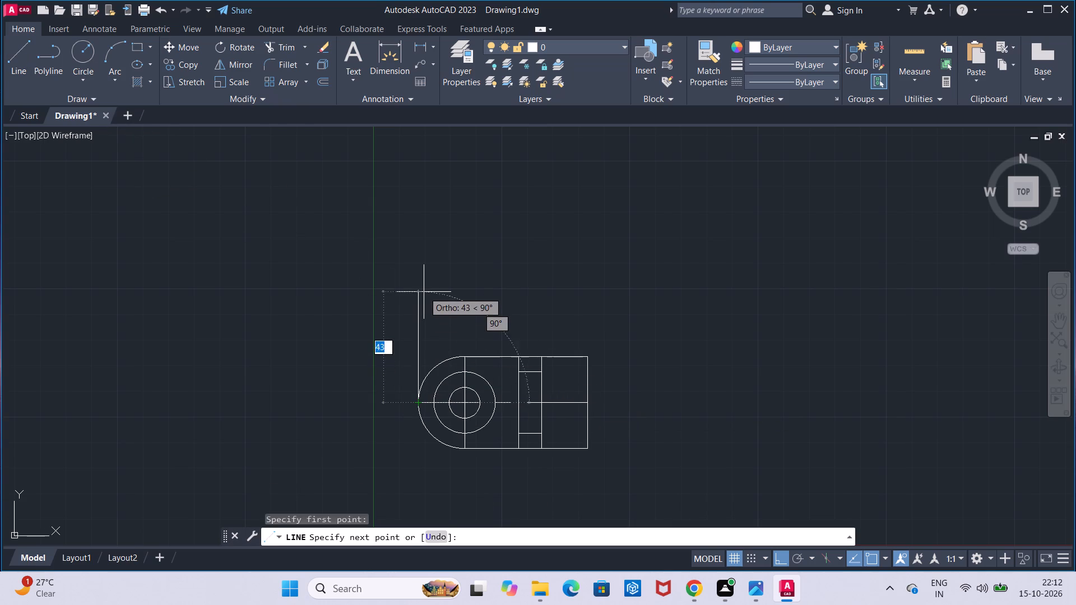
left_click(425, 267)
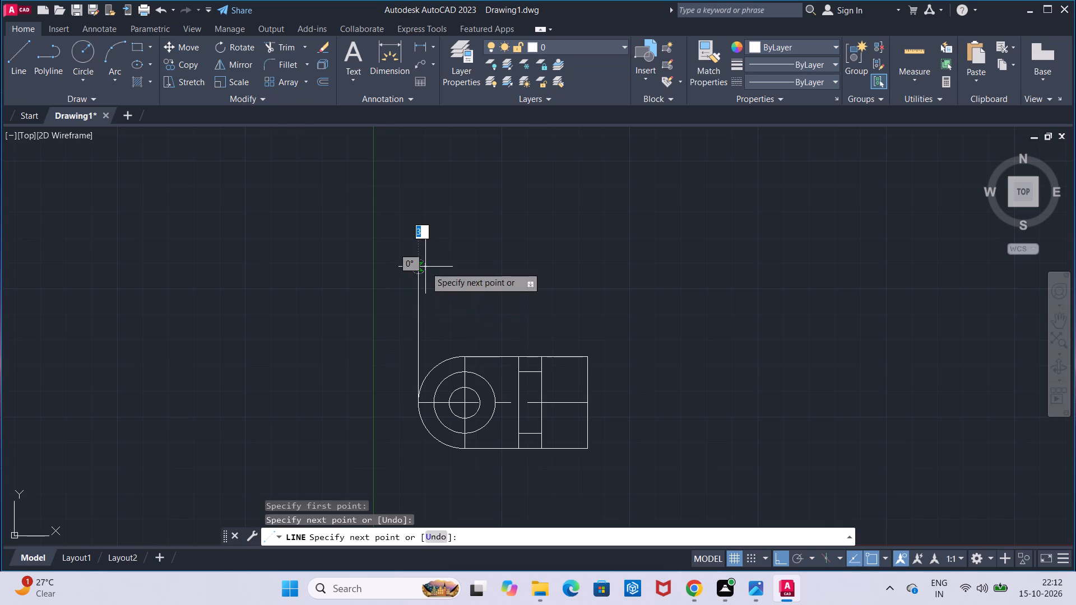
key("Escape")
Draw a horizontal line 66 long to the right from the upper end of the vertical projection line.
left_click(15, 68)
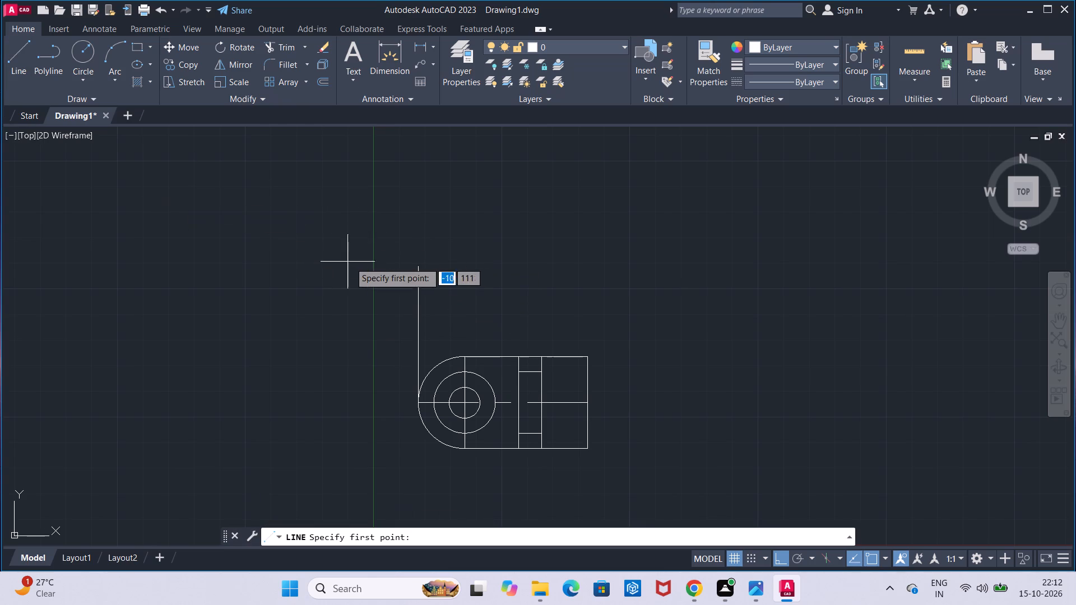
left_click(417, 267)
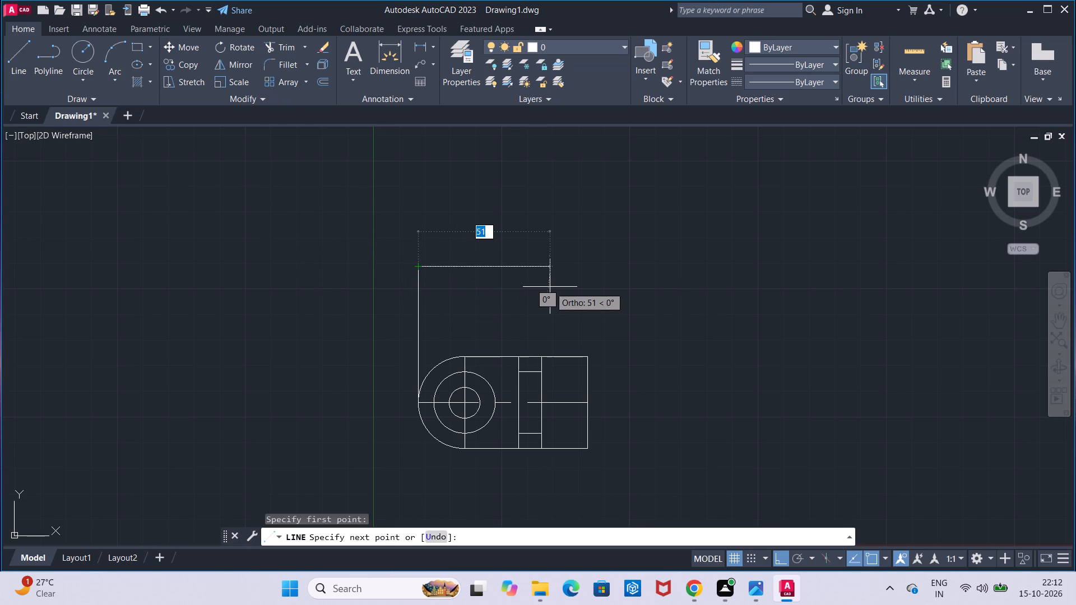
type("66")
key("Return")
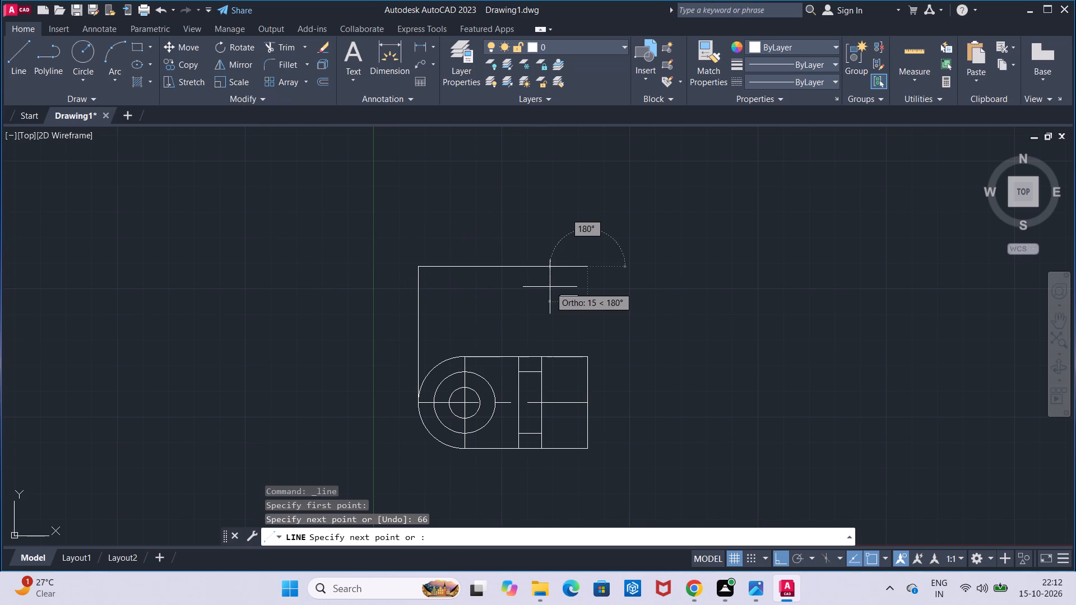
key("Escape")
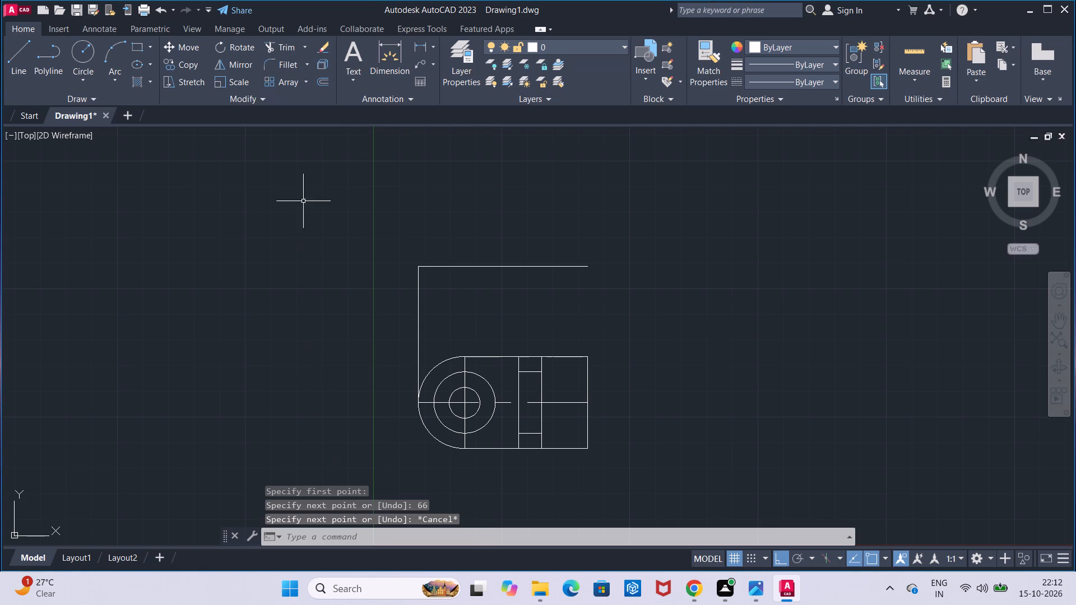
Remove the vertical projection line above the rounded end using Trim, keeping the horizontal line.
left_click(267, 49)
left_click_drag(380, 296, 418, 294)
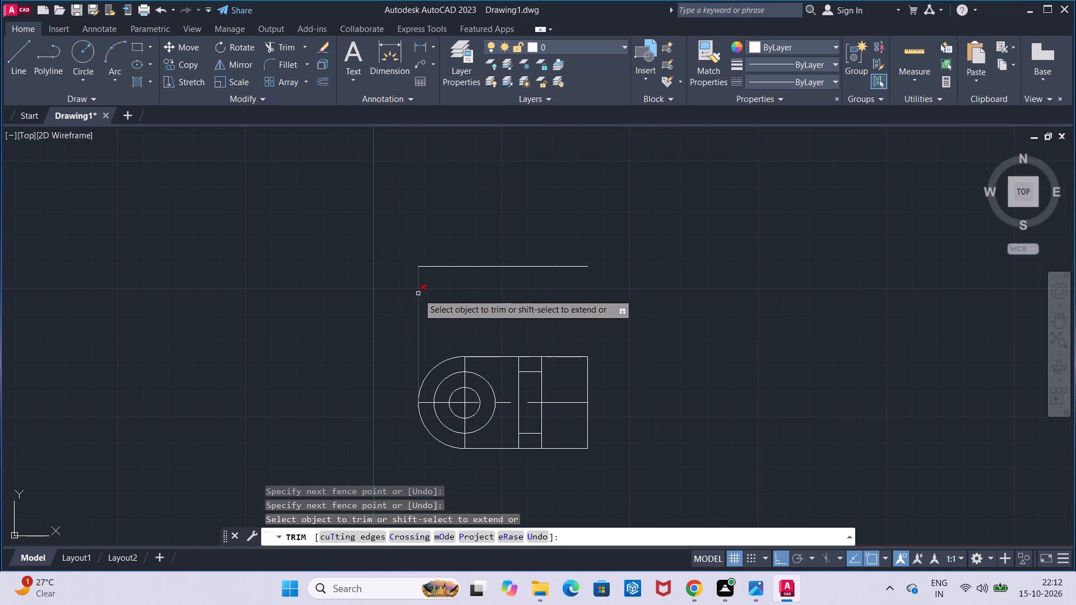
left_click(418, 294)
key("Escape")
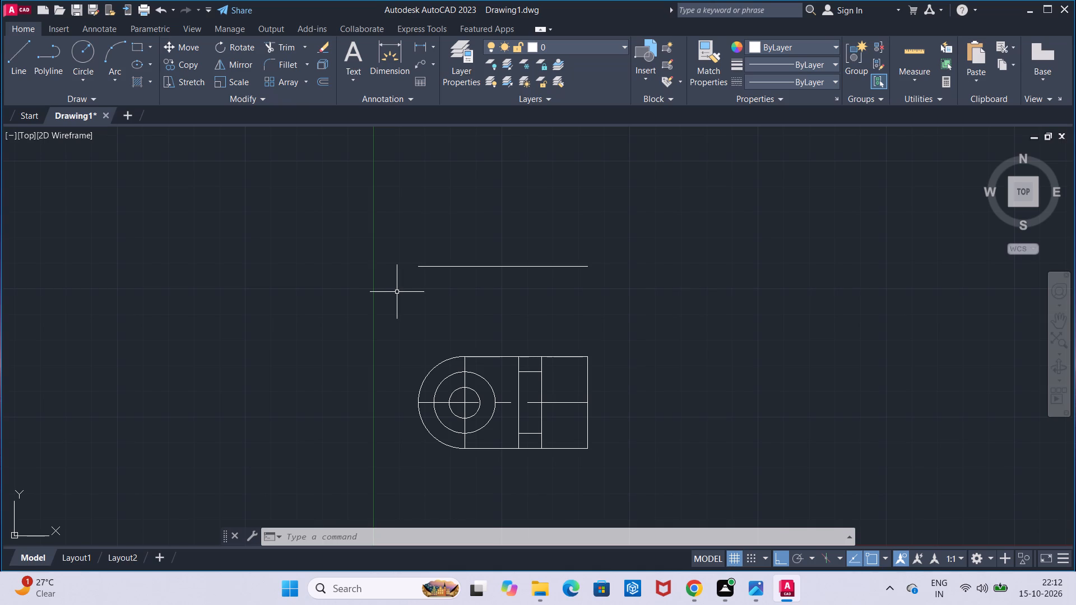
Draw a vertical line 9 long upward from the left end of the 66-long horizontal line.
left_click(4, 72)
left_click(7, 69)
left_click(11, 69)
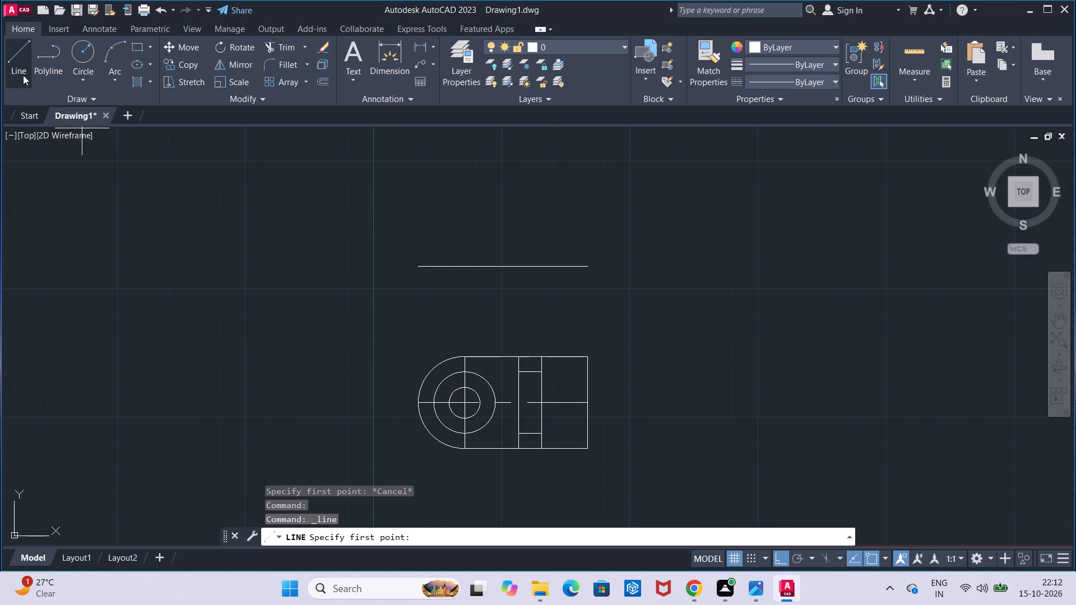
left_click(419, 263)
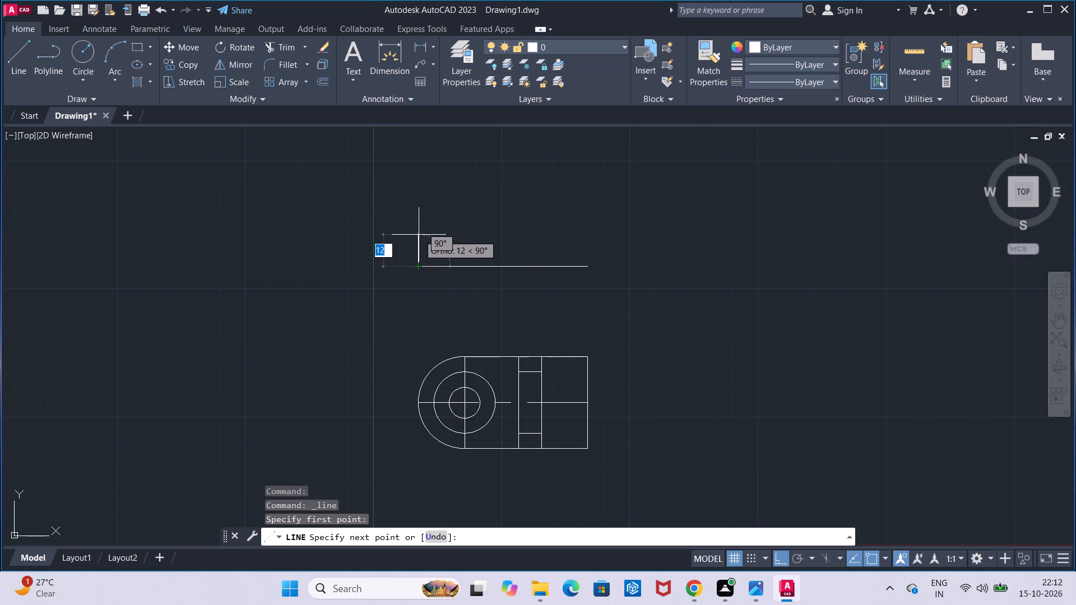
key("9")
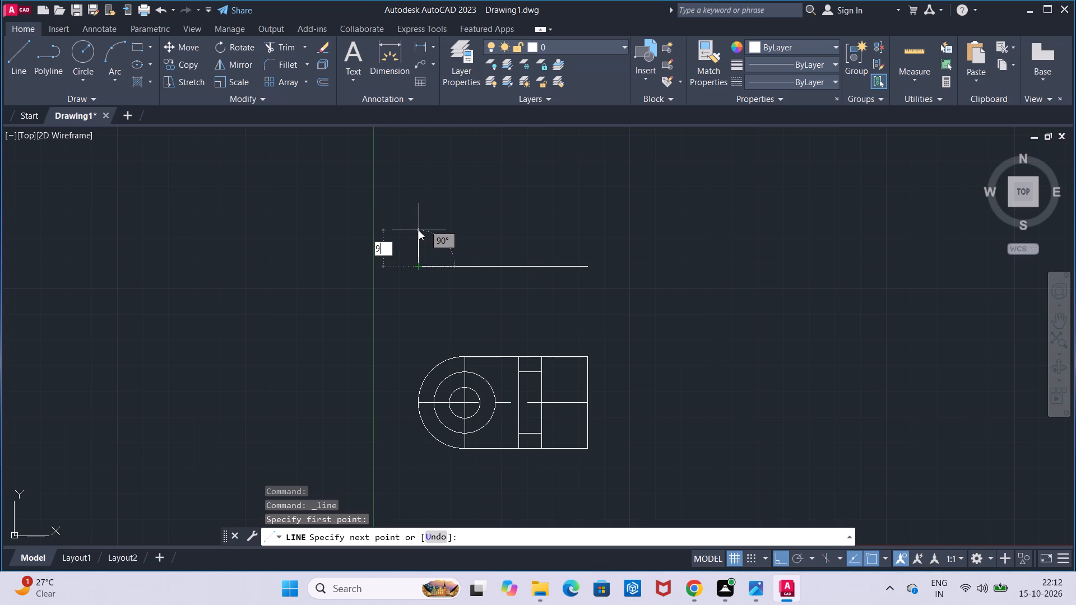
key("Return")
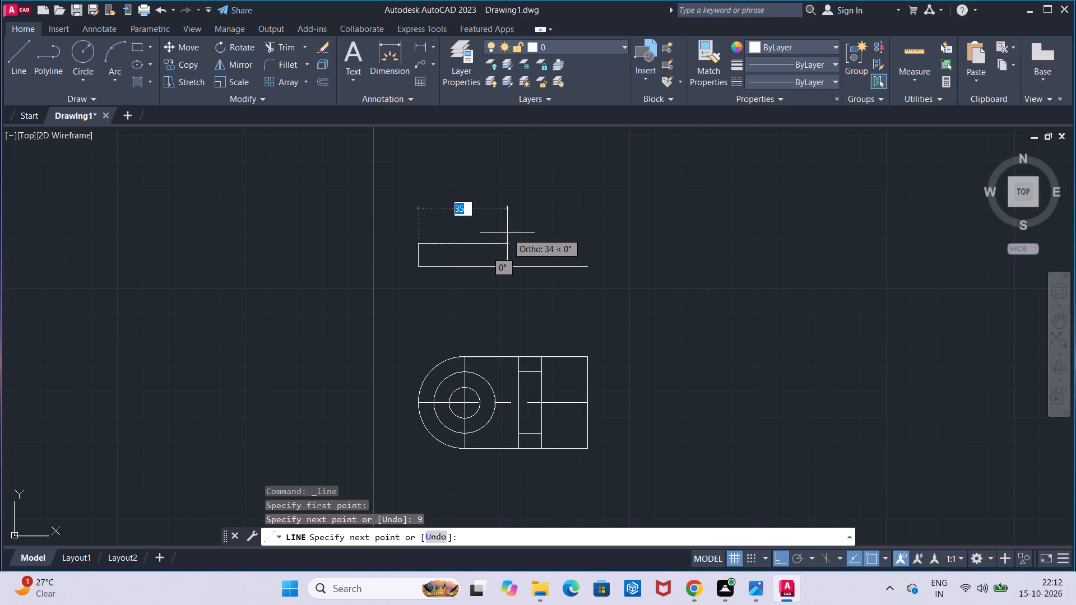
key("Escape")
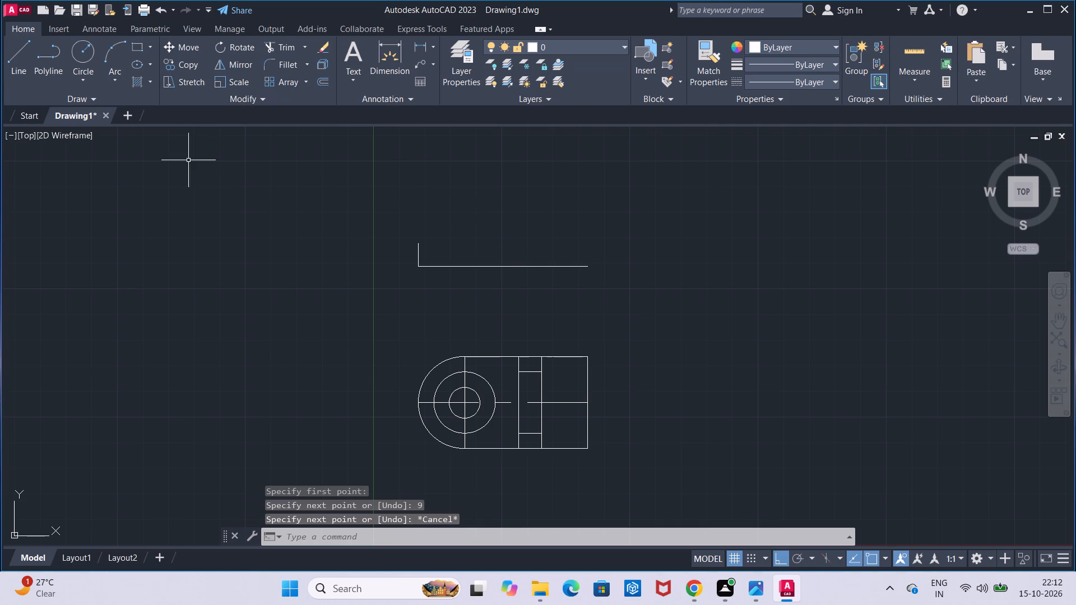
Draw a projection line from the rib's upper-left corner in the top view up to the horizontal base line, continuing 9 above it.
left_click(24, 63)
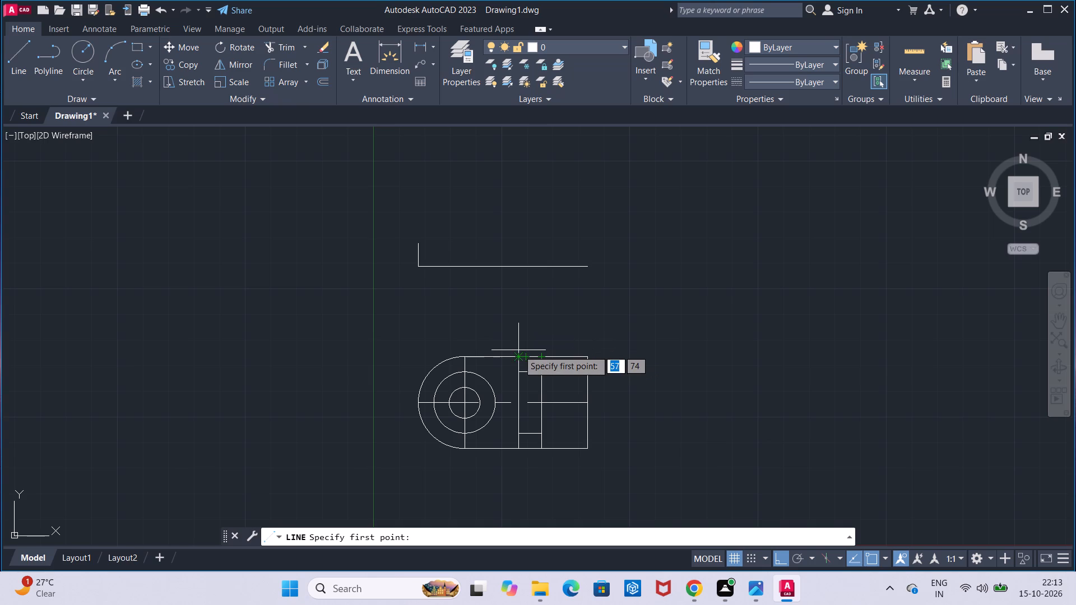
left_click(516, 357)
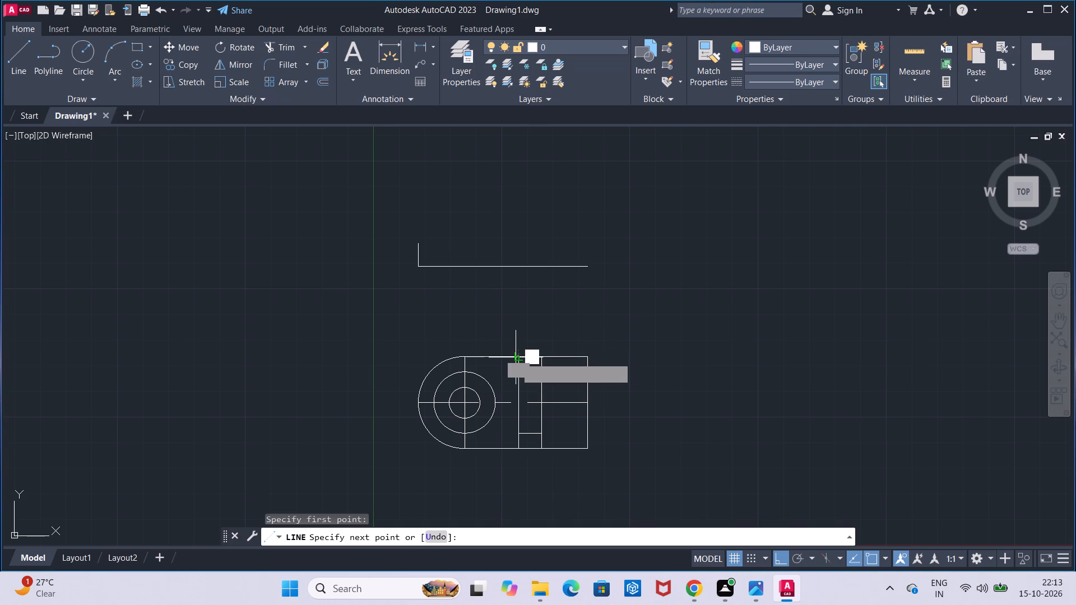
left_click(516, 264)
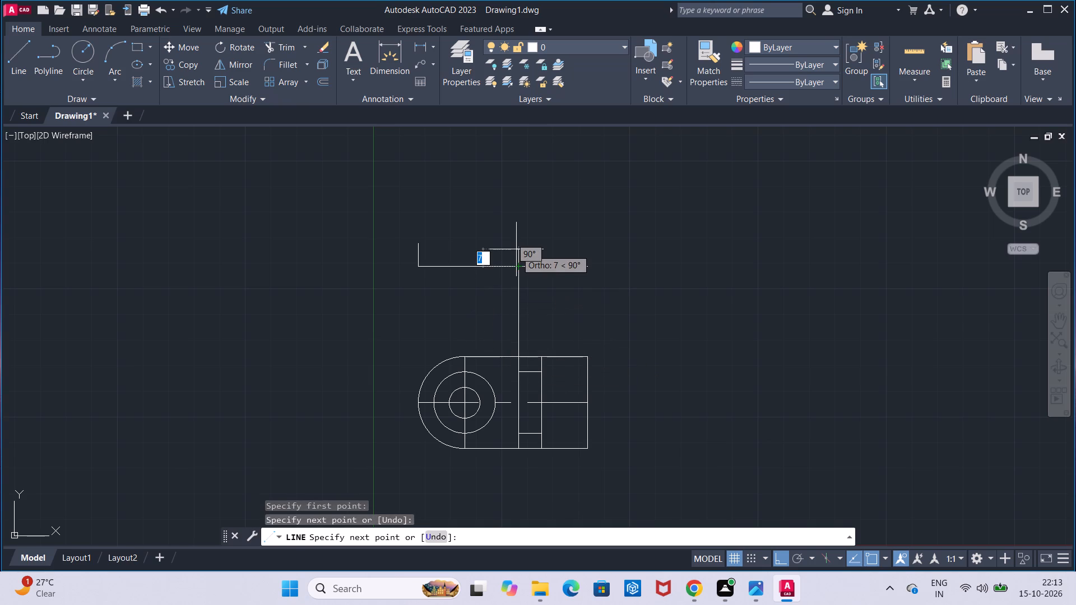
key("9")
key("Return")
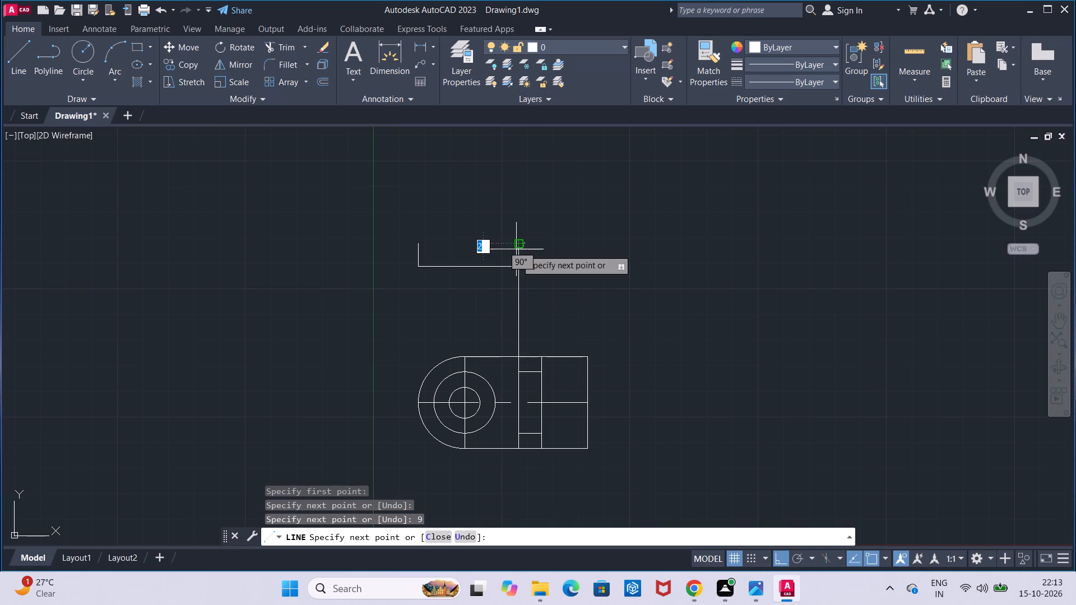
key("Escape")
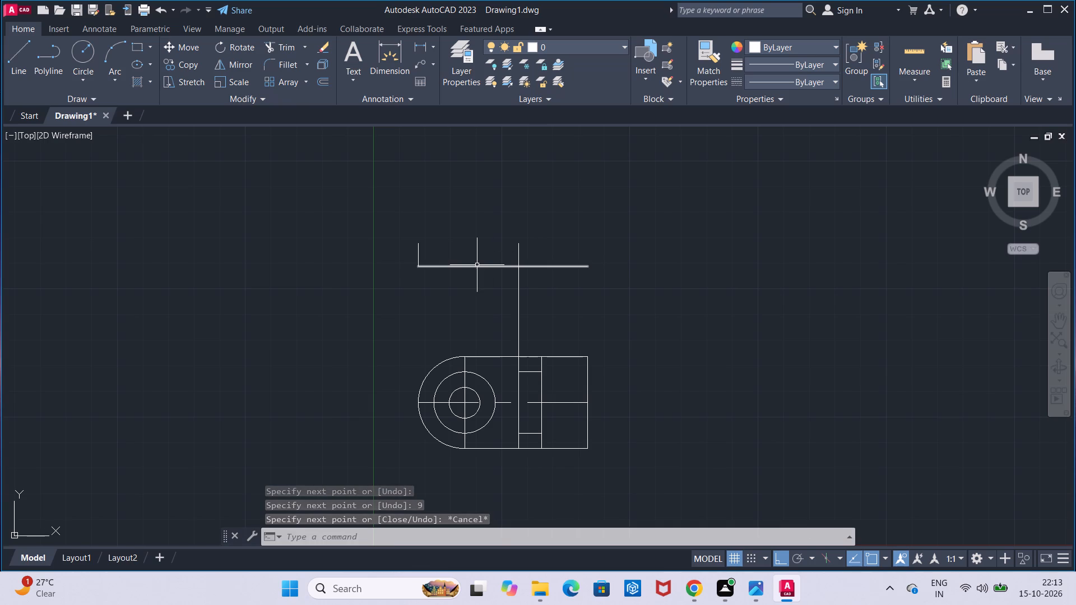
Draw a horizontal line about 39 long from the short vertical line's upper end to the projection line's upper end.
left_click(18, 62)
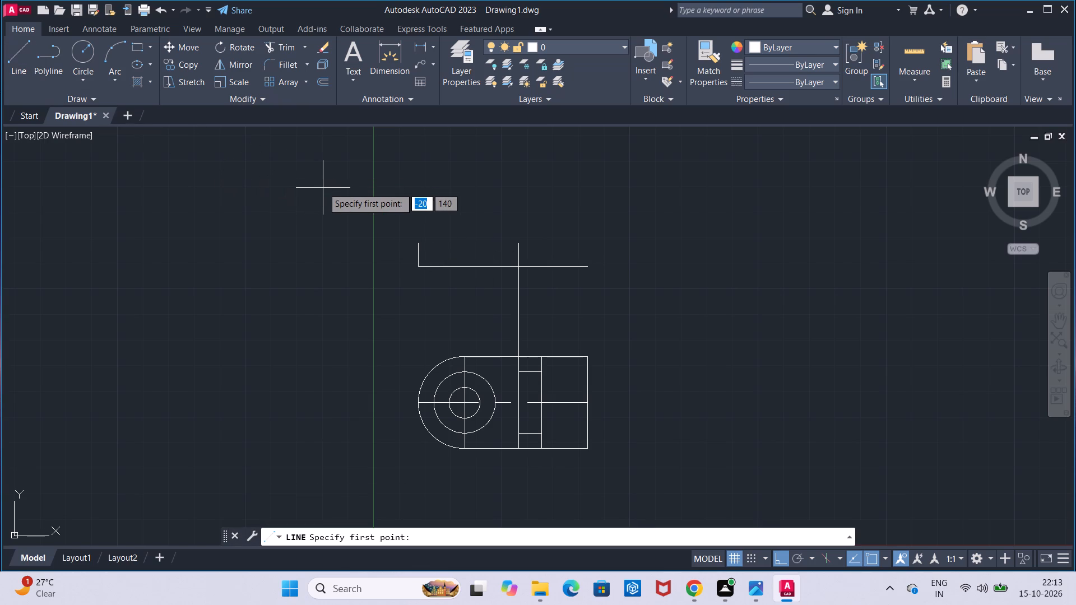
left_click(420, 239)
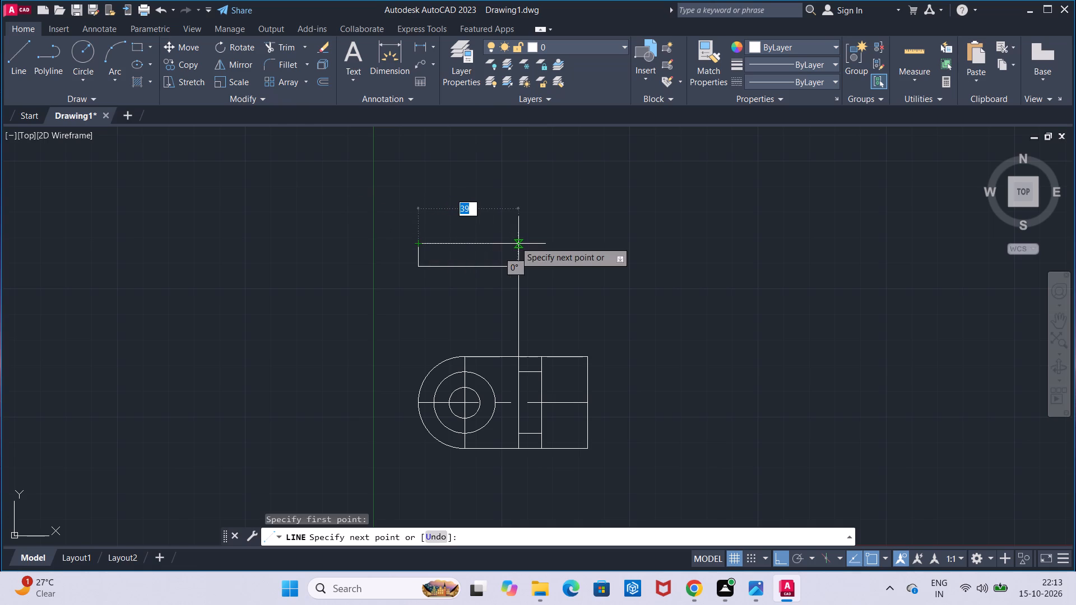
left_click(516, 241)
key("Escape")
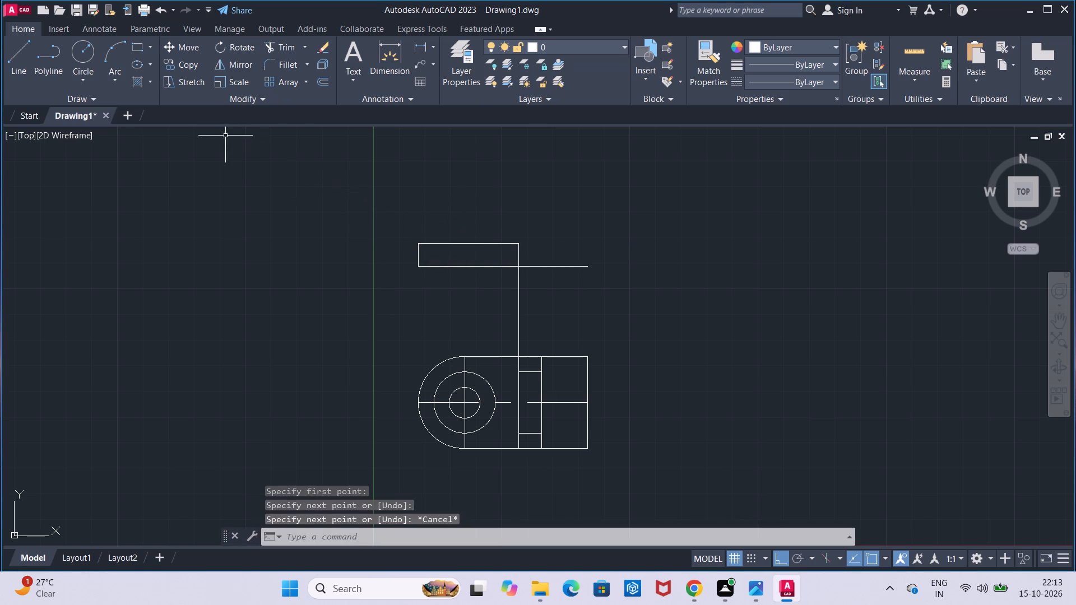
Trim away the rib projection line both above and below the horizontal base line.
left_click(273, 52)
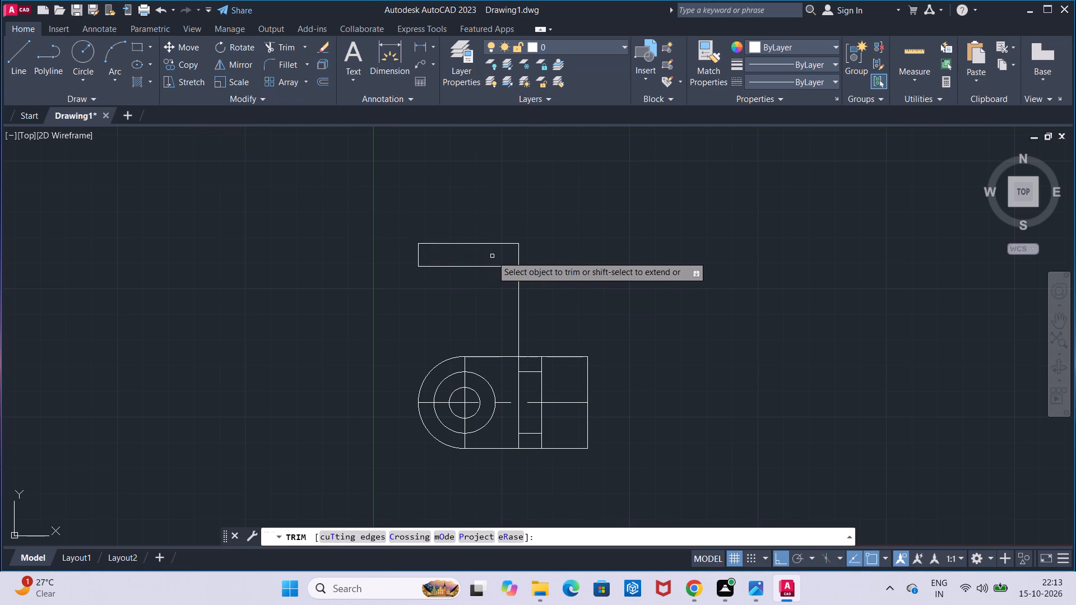
left_click(517, 260)
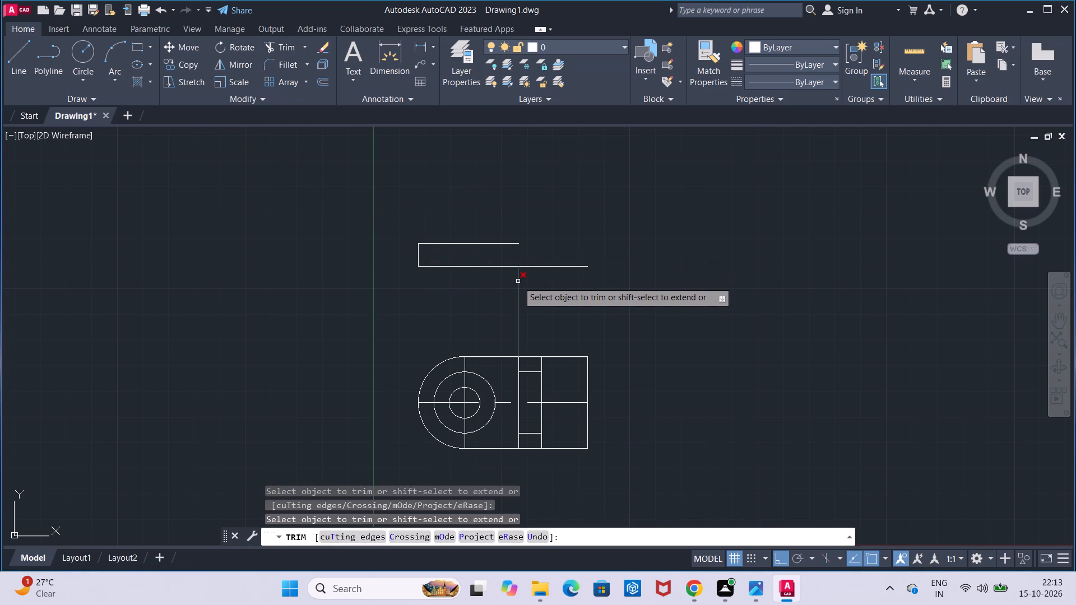
left_click(518, 281)
key("Escape")
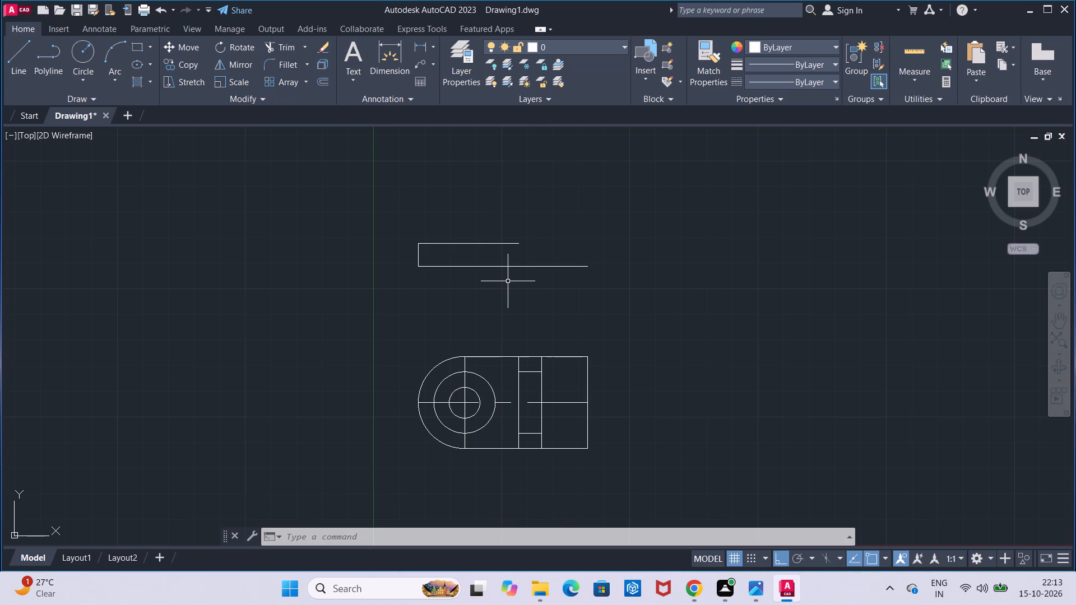
Draw a horizontal line continuing rightward from the right end of the section view's base line.
left_click(17, 80)
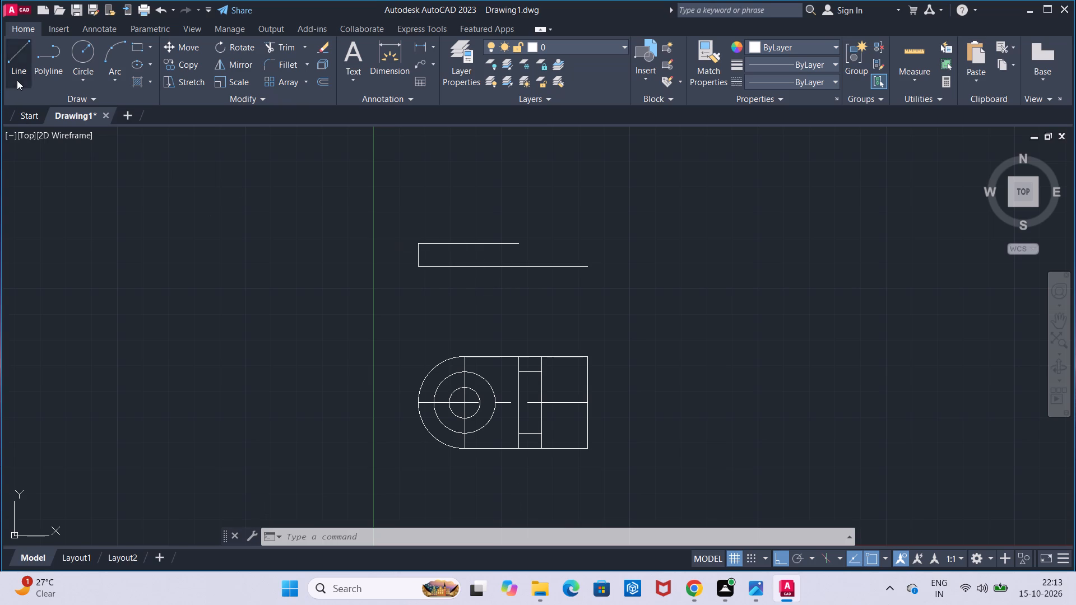
left_click(592, 264)
left_click(672, 270)
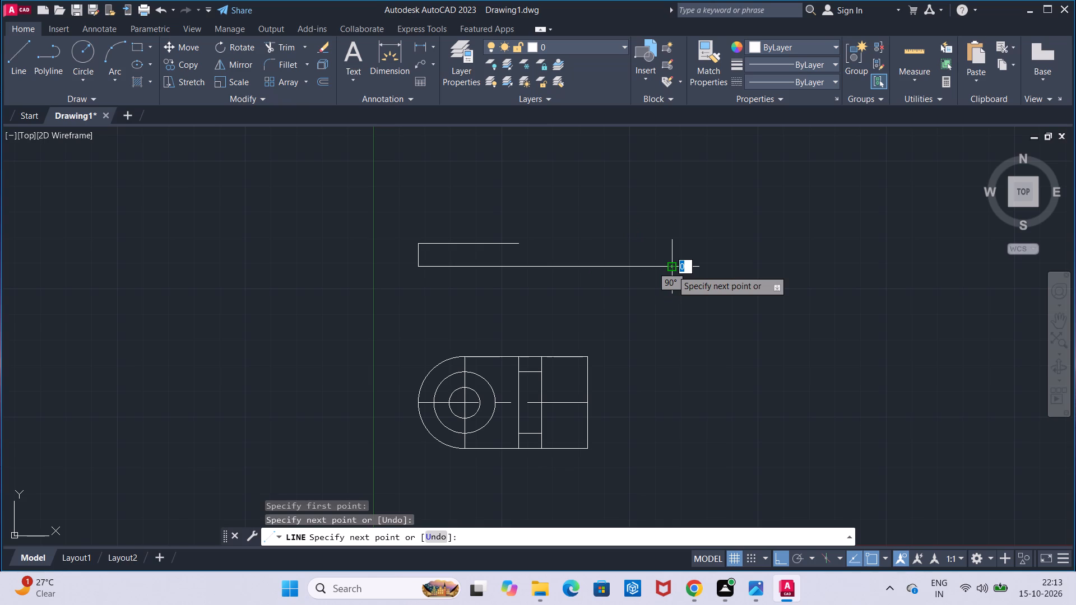
key("Escape")
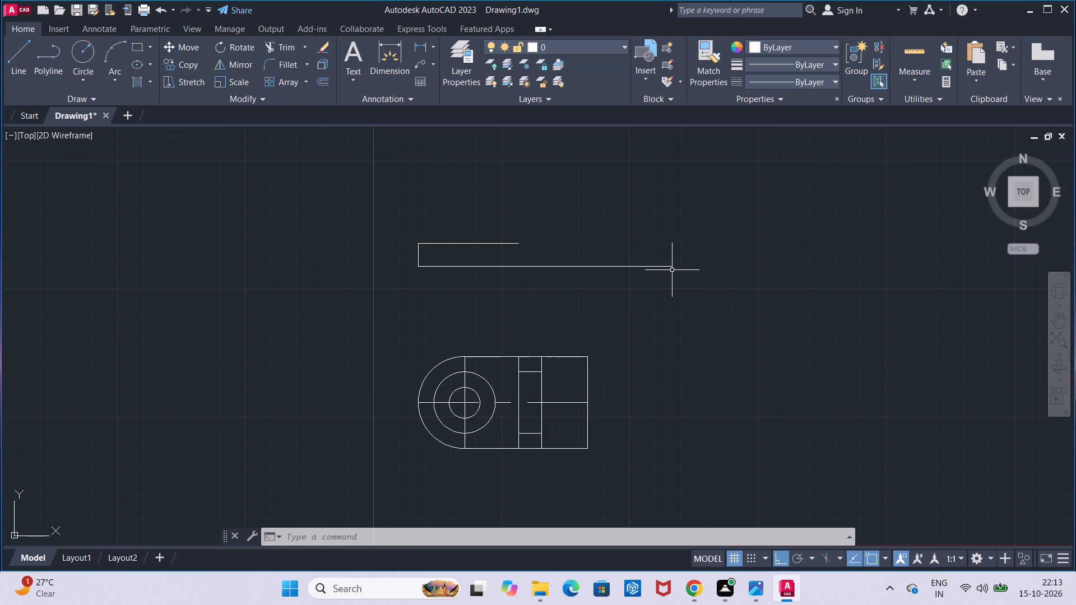
Start a new line for the section view.
left_click(19, 56)
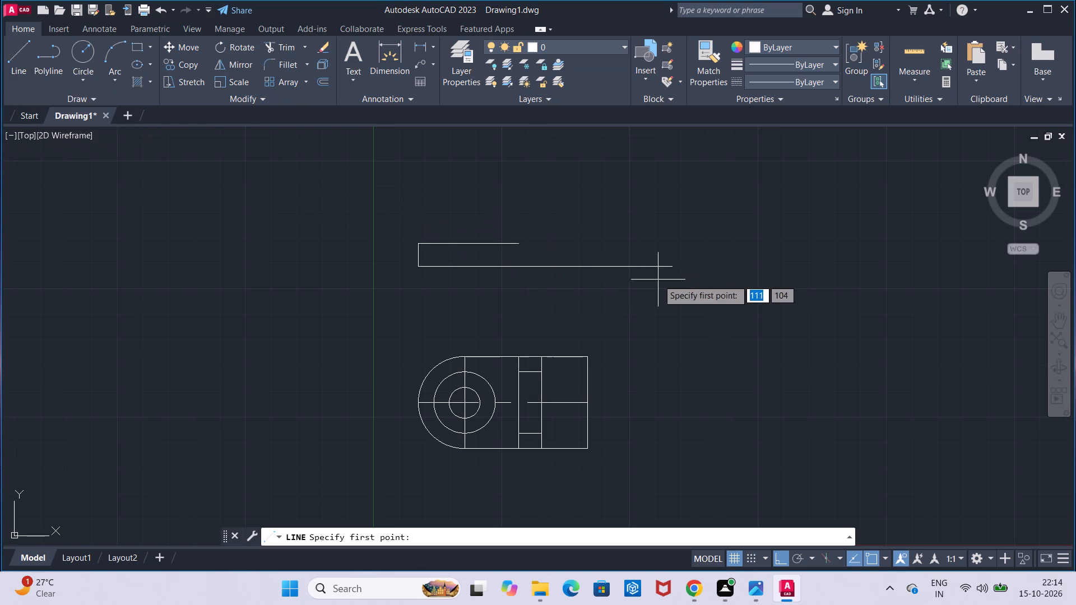
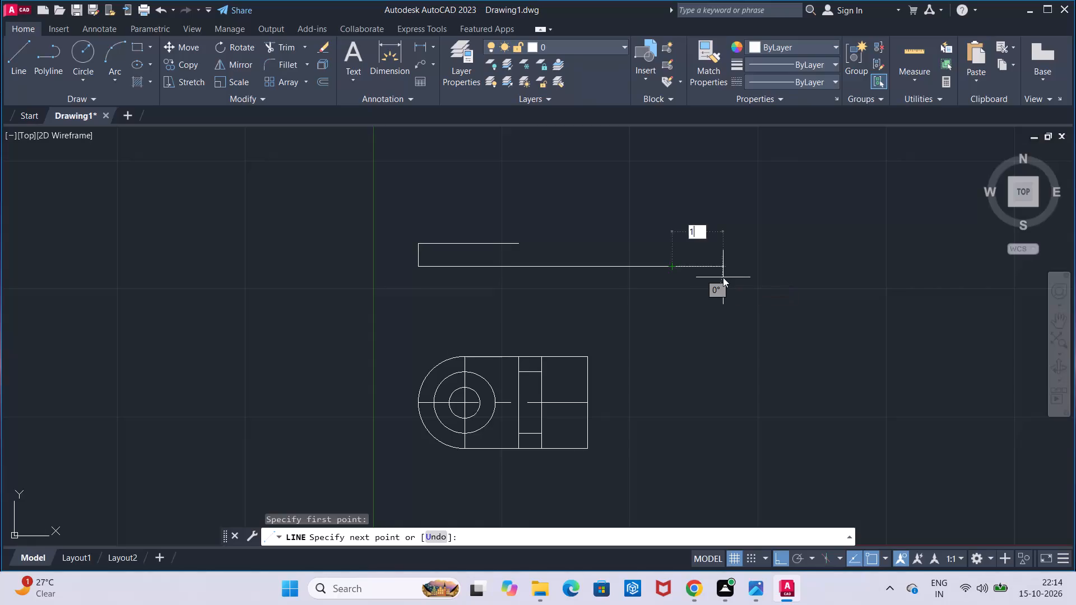
Draw the side view's notched bottom edge with connected segments: 10.5 across, 6 up, 15 across, 6 down and 10.5 across.
key("5")
key("Return")
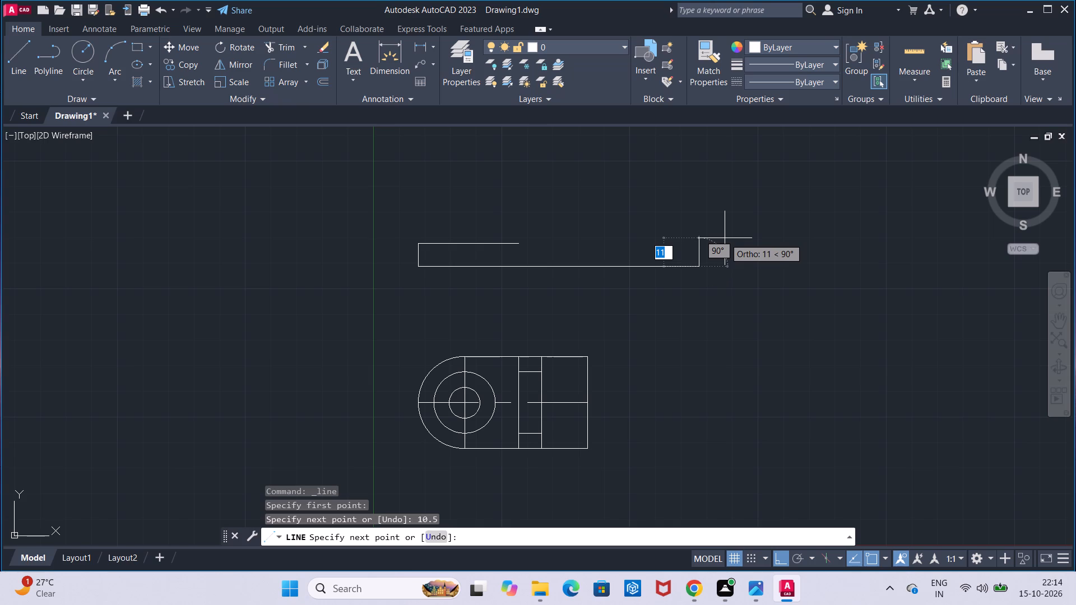
key("6")
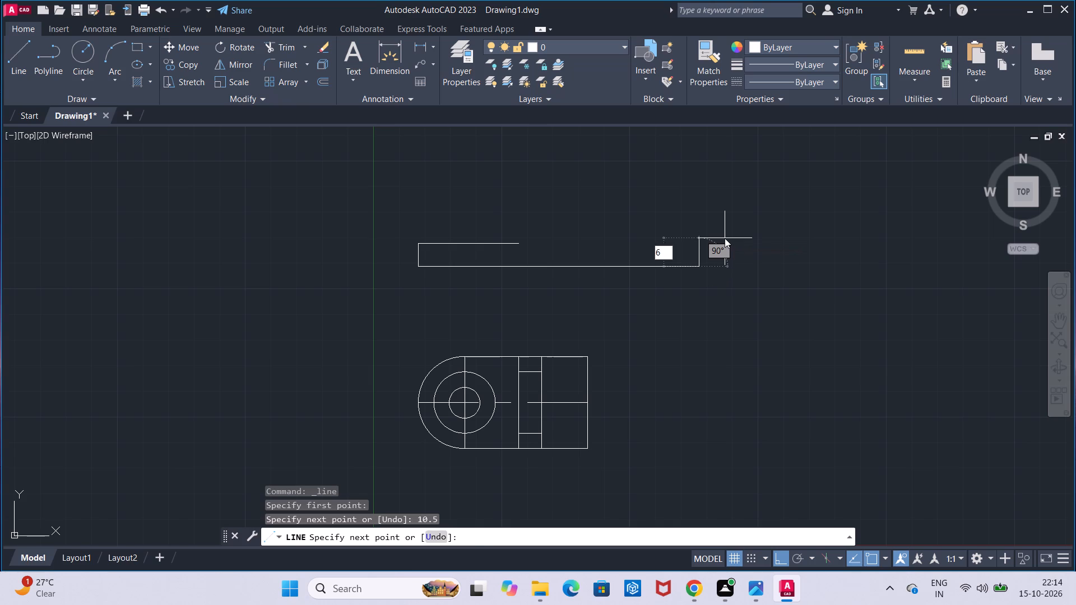
key("Return")
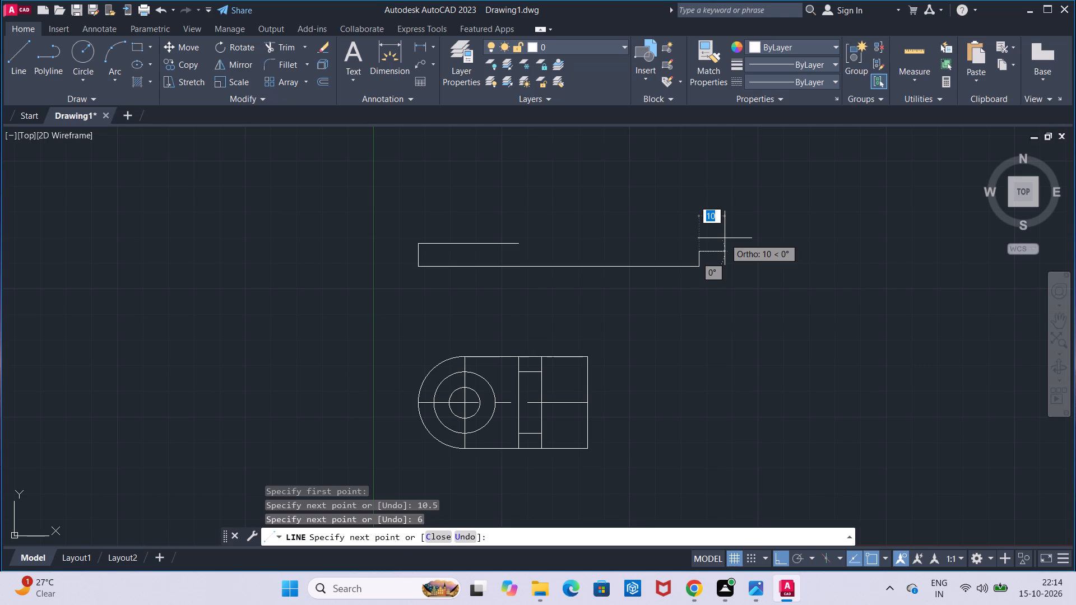
type("15")
key("Return")
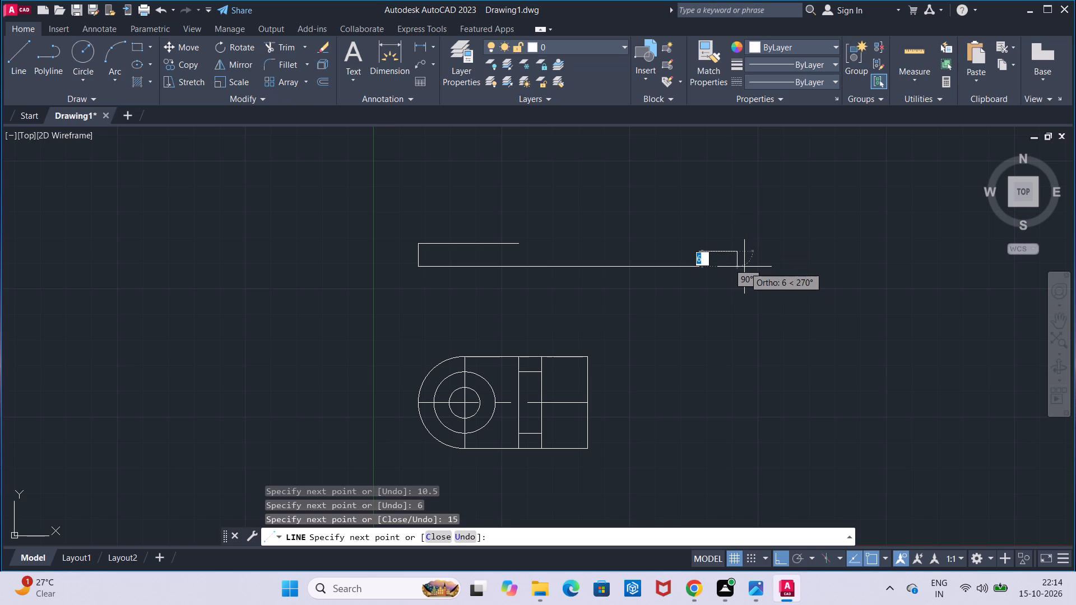
left_click(744, 267)
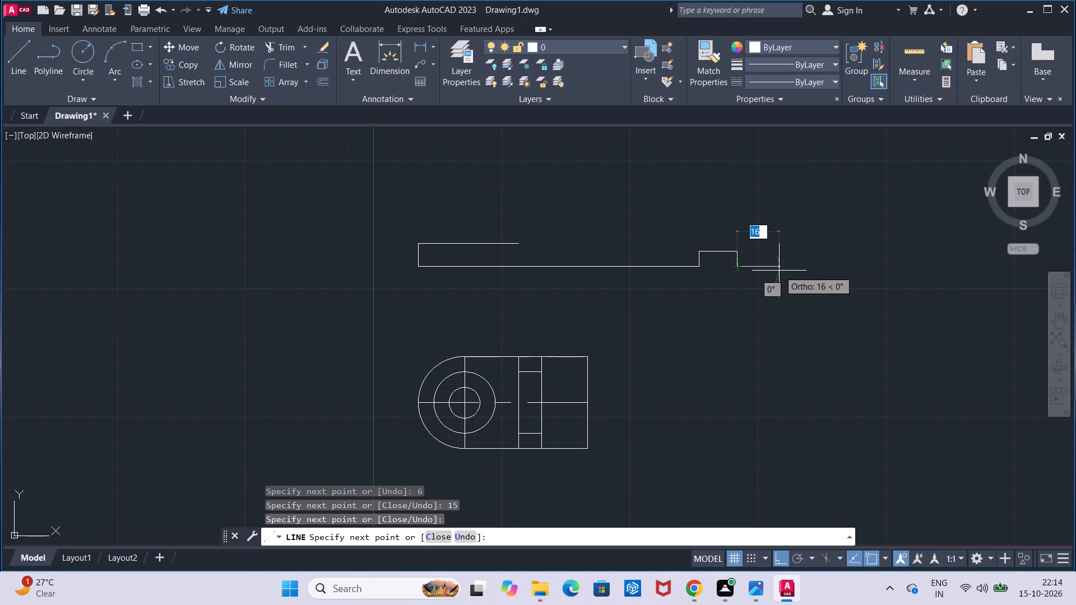
key("1")
type("0.5")
key("Return")
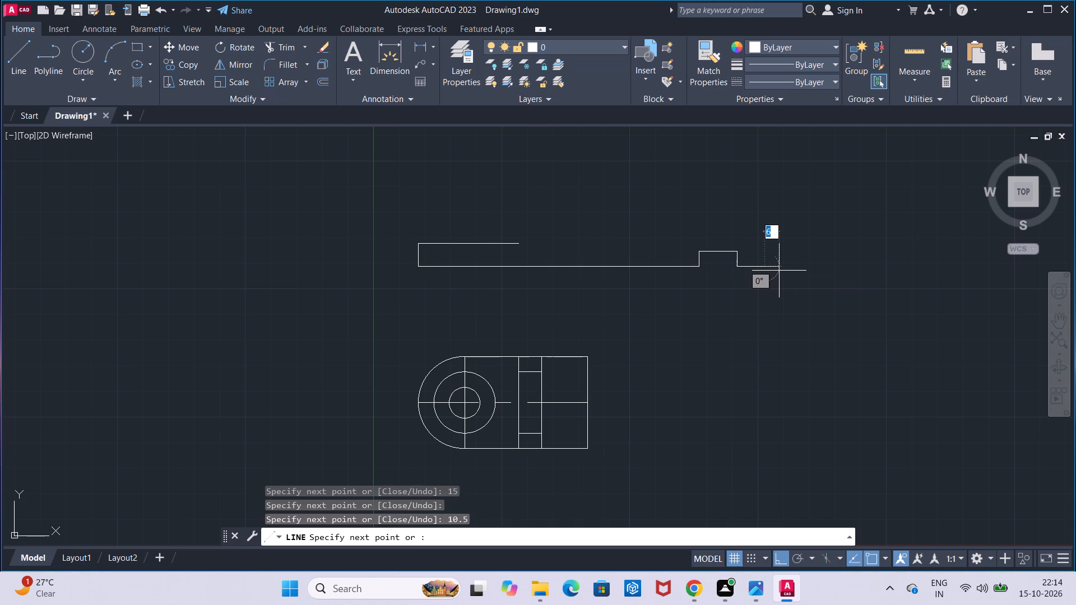
key("Escape")
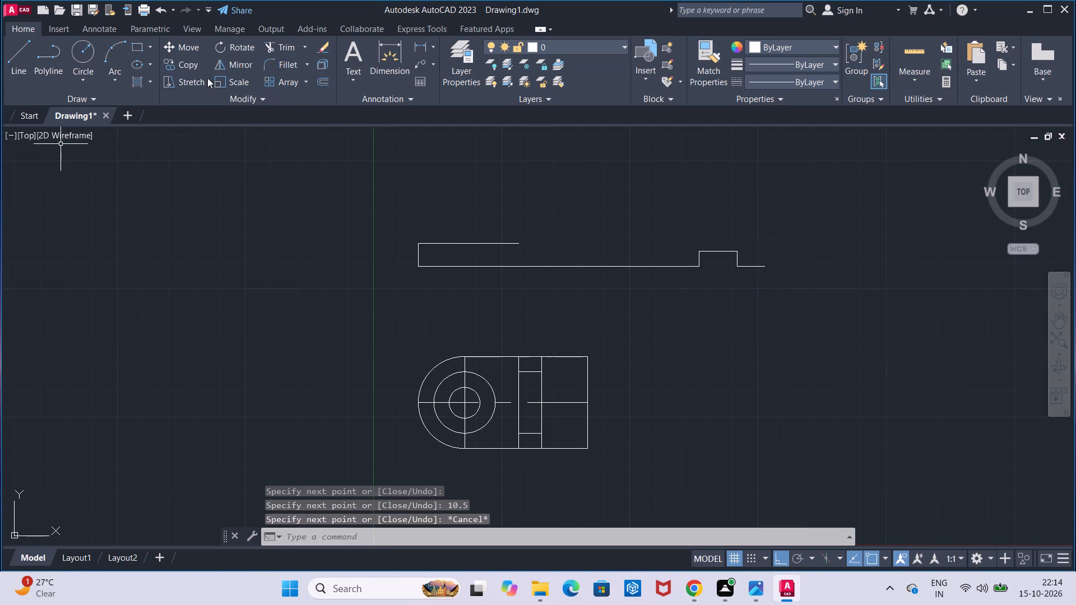
Trim away the horizontal connecting line between the section view's base and the notched bottom edge.
left_click(290, 53)
left_click(286, 52)
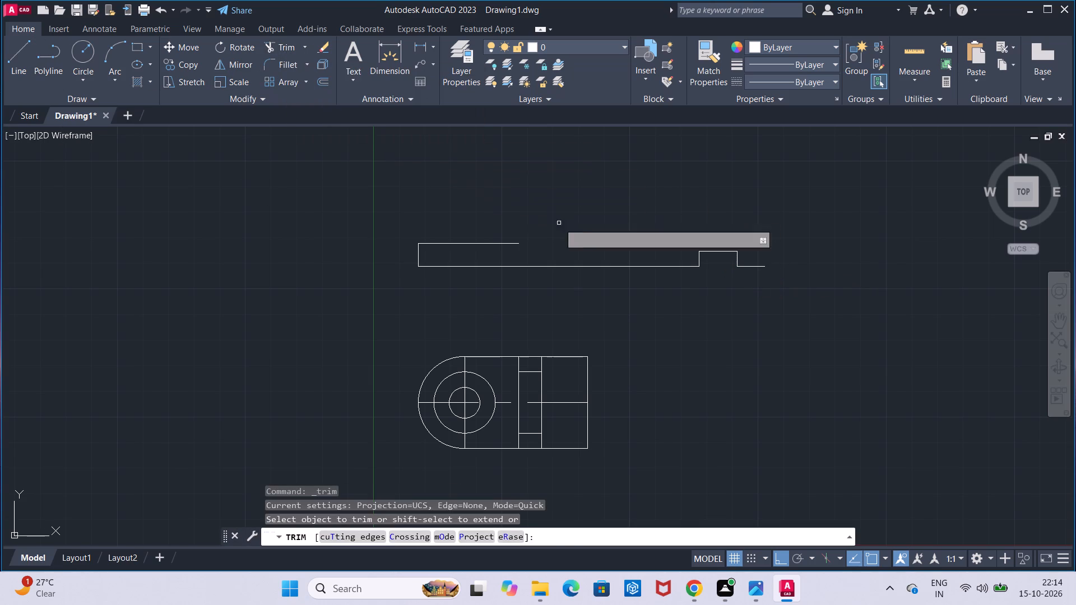
left_click_drag(627, 250, 631, 272)
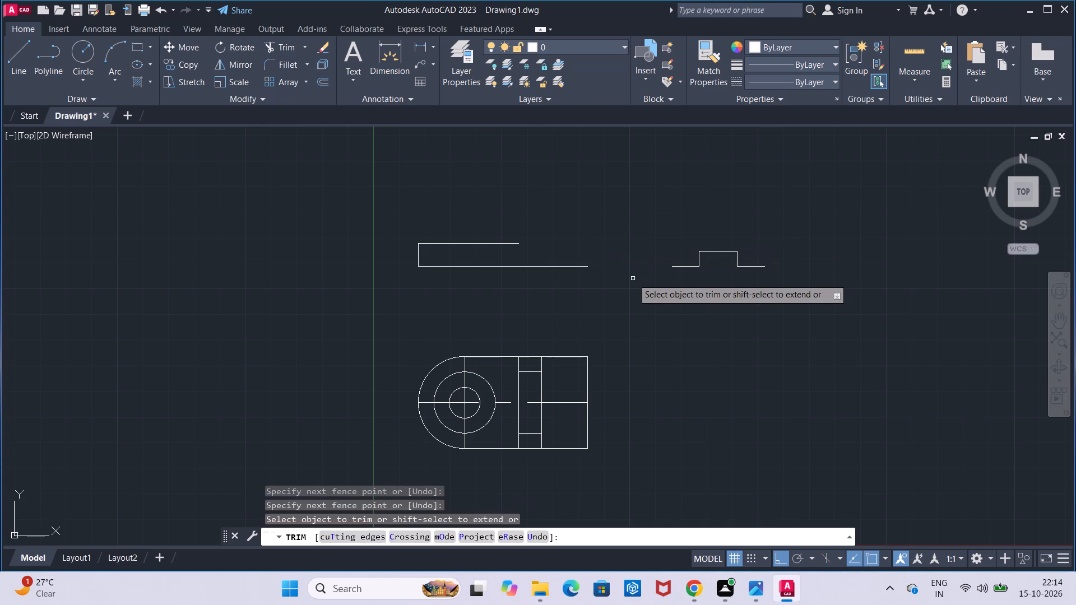
key("Escape")
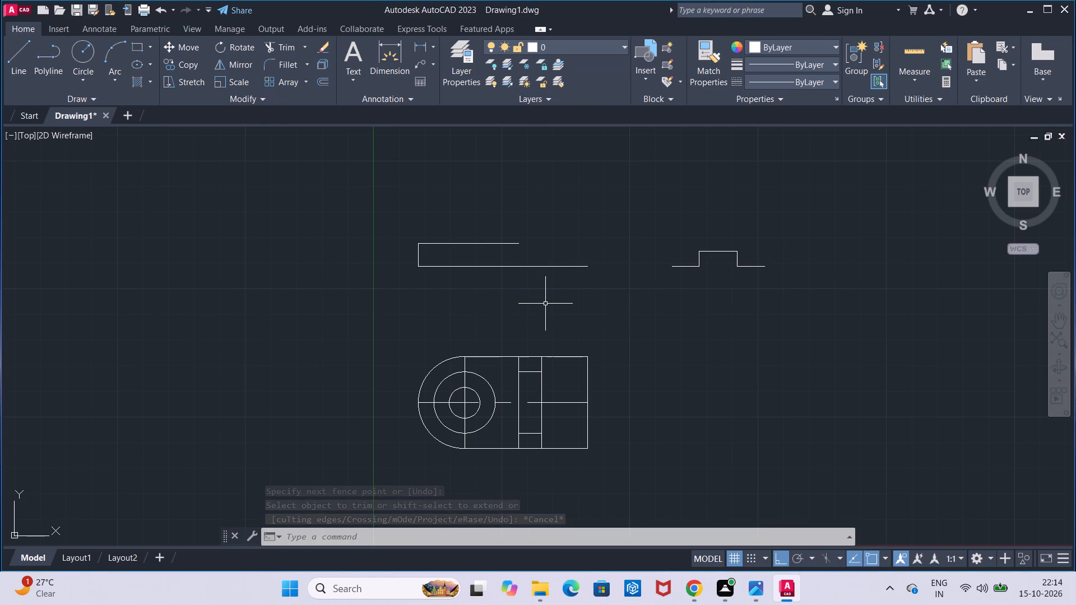
Draw a 45-long vertical line upward from each outer end of the notched bottom edge.
scroll(545, 304, "down", 1)
middle_click_drag(555, 305, 467, 322)
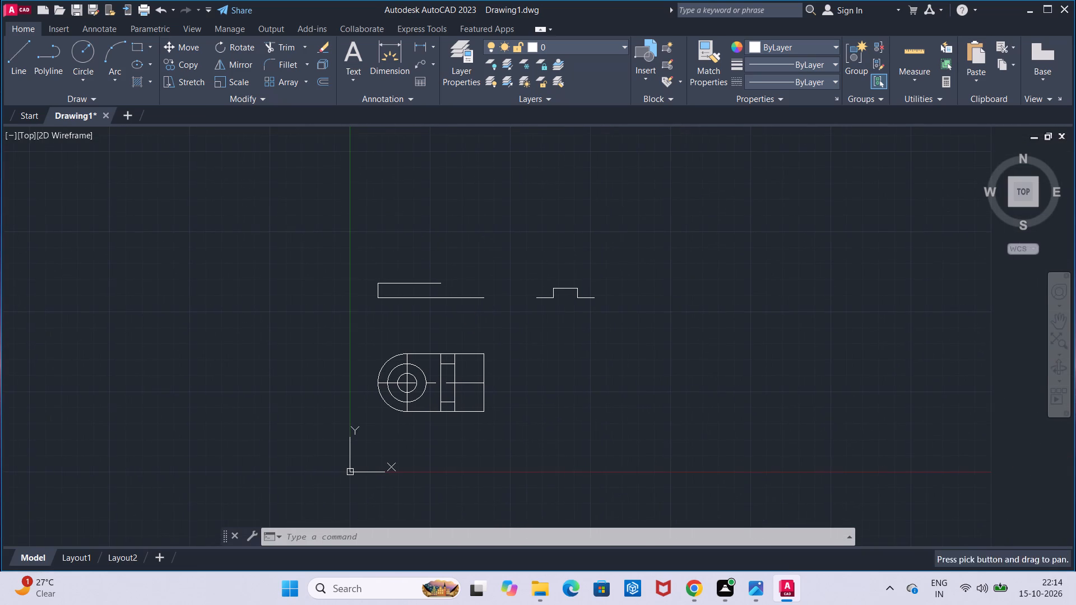
left_click(23, 60)
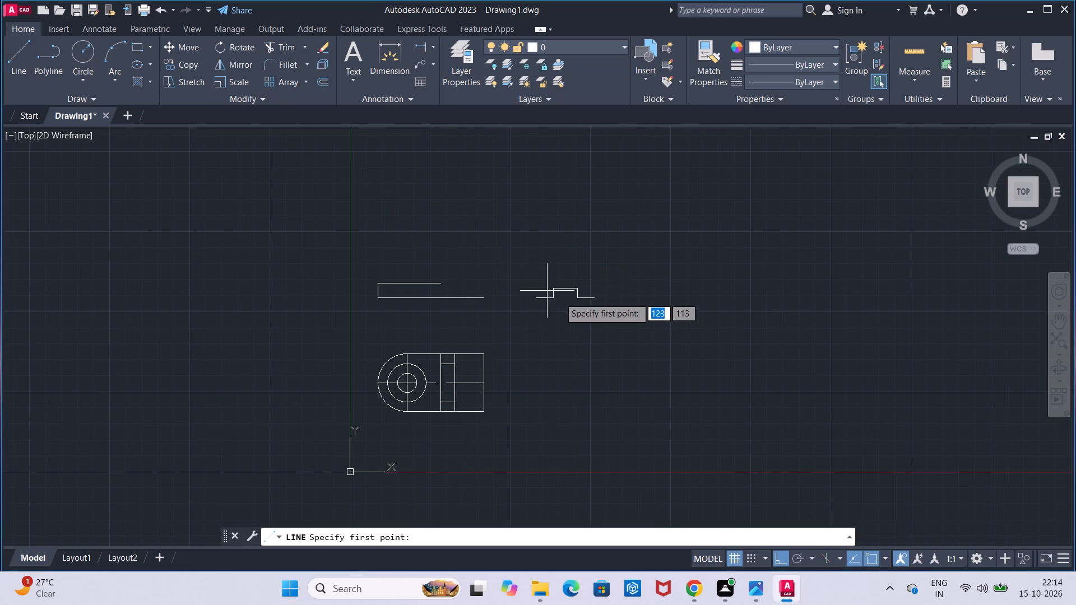
left_click(540, 301)
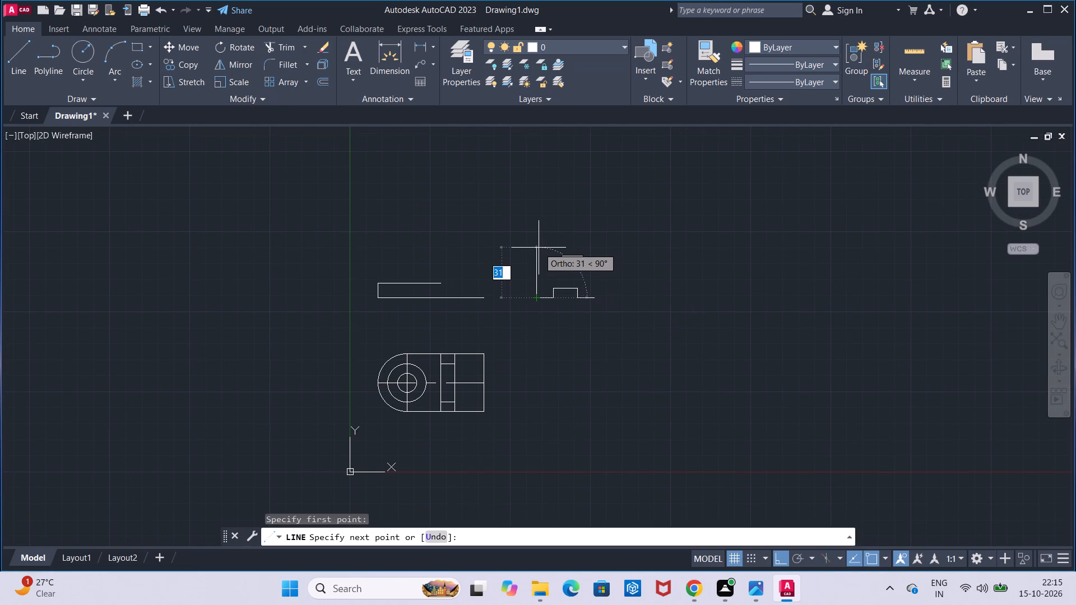
type("45")
key("Return")
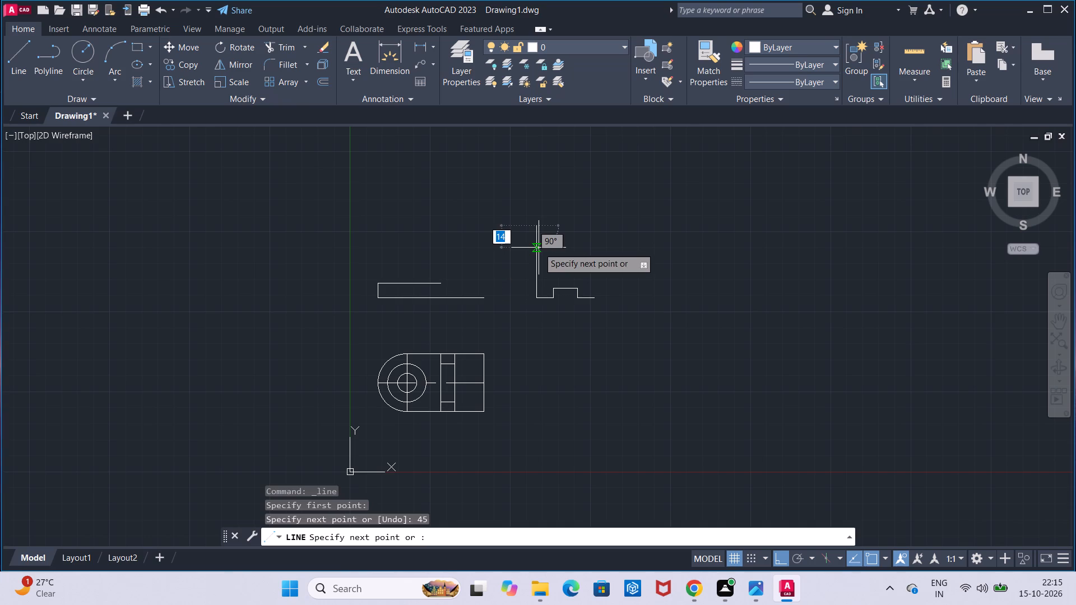
key("Escape")
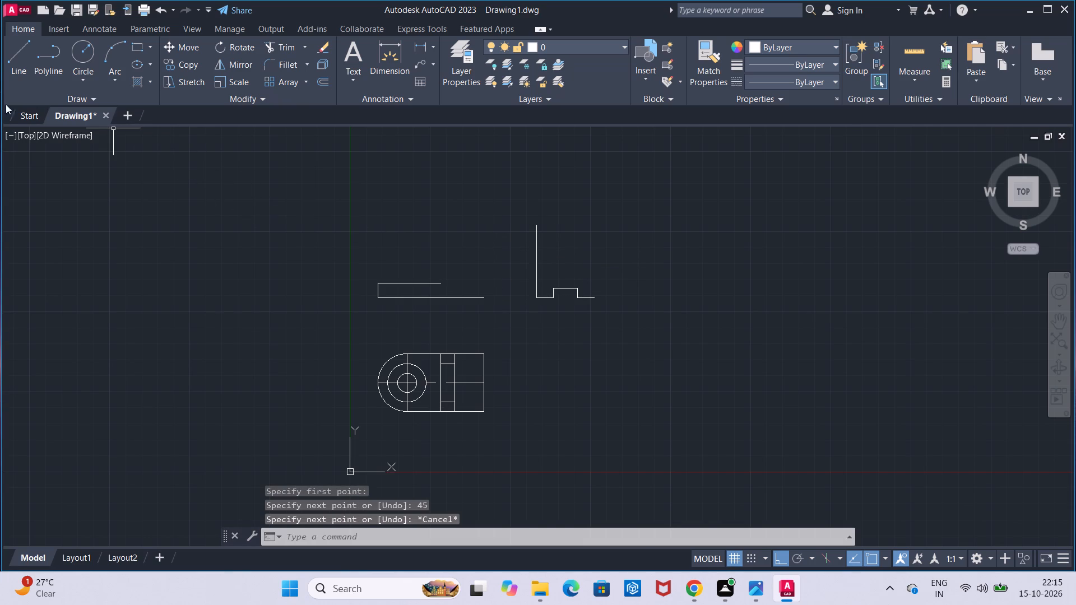
left_click(12, 58)
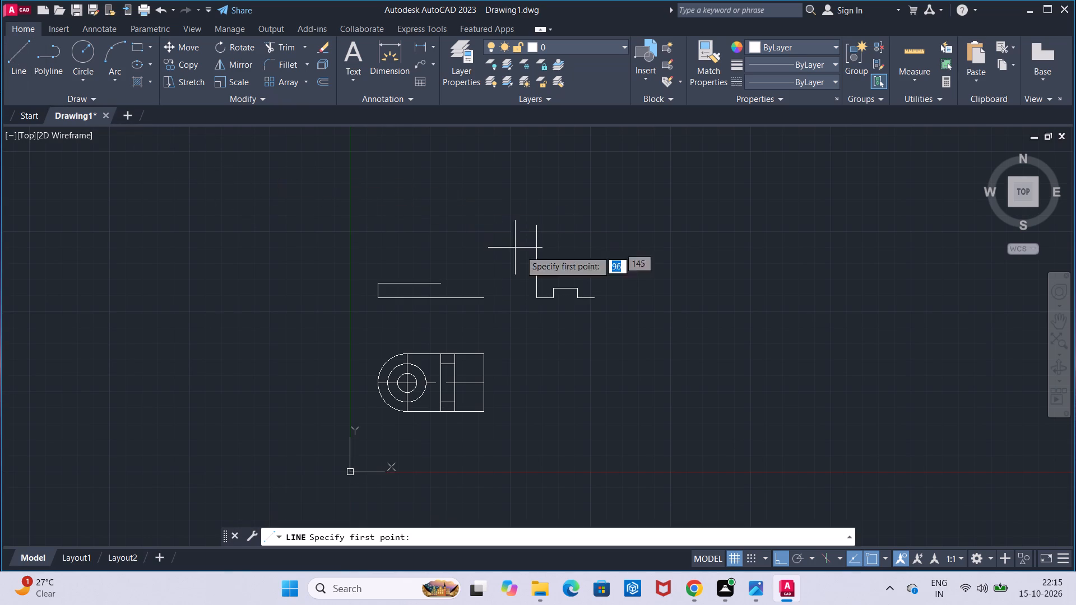
left_click(593, 293)
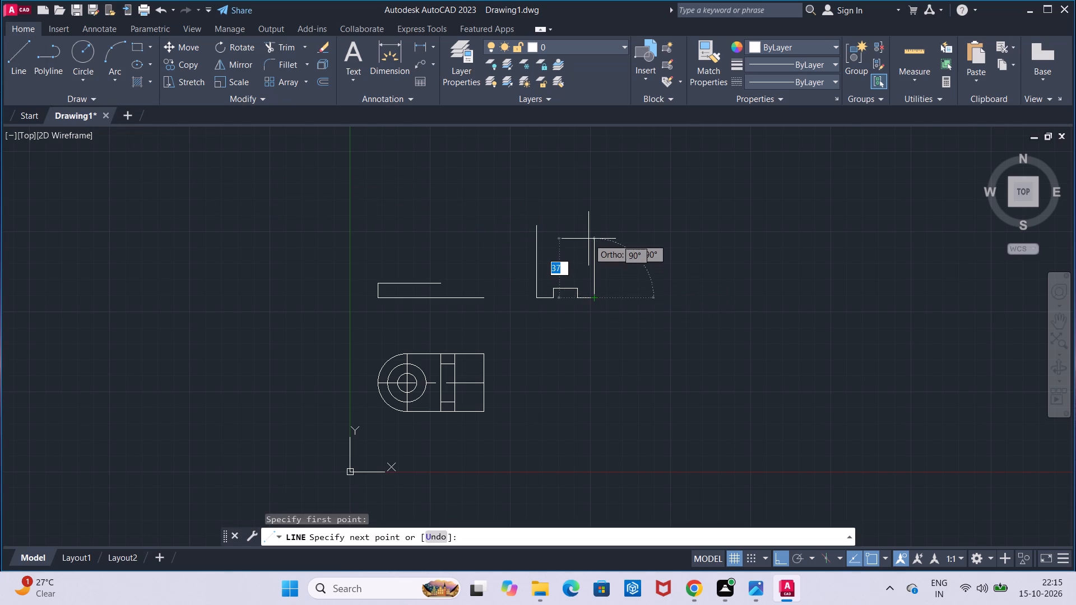
type("45")
key("Return")
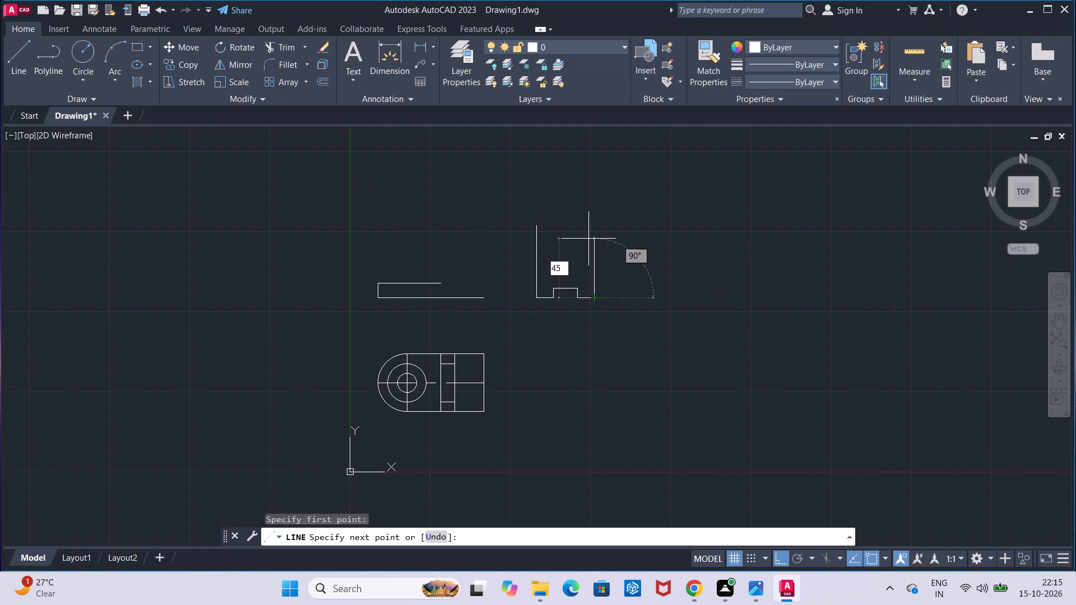
key("Escape")
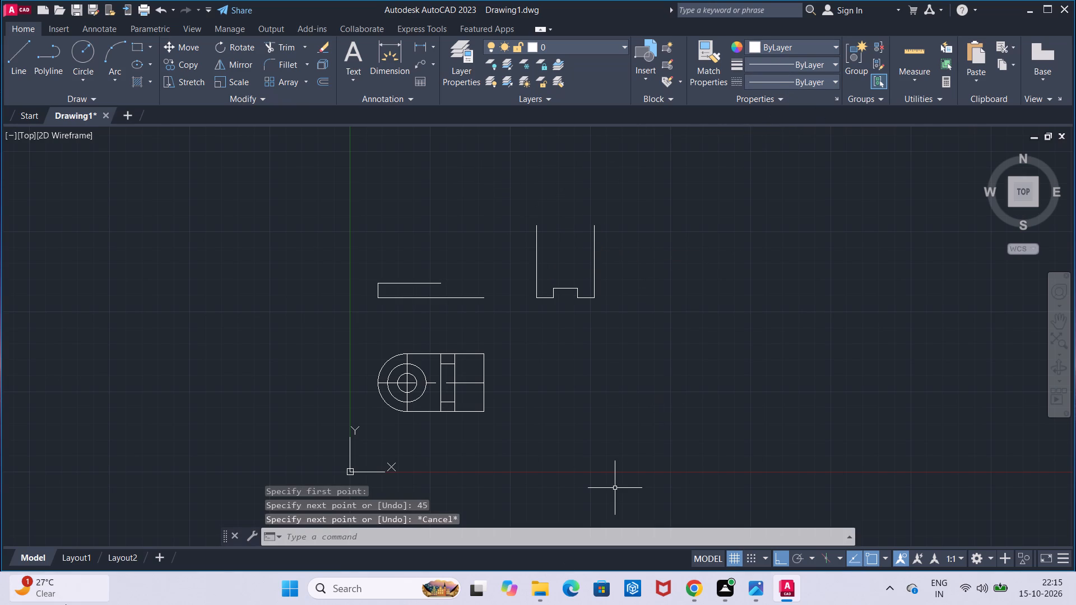
Set the linetype to CENTER and draw a horizontal line joining the upper ends of the two vertical edges.
left_click(766, 77)
left_click(766, 128)
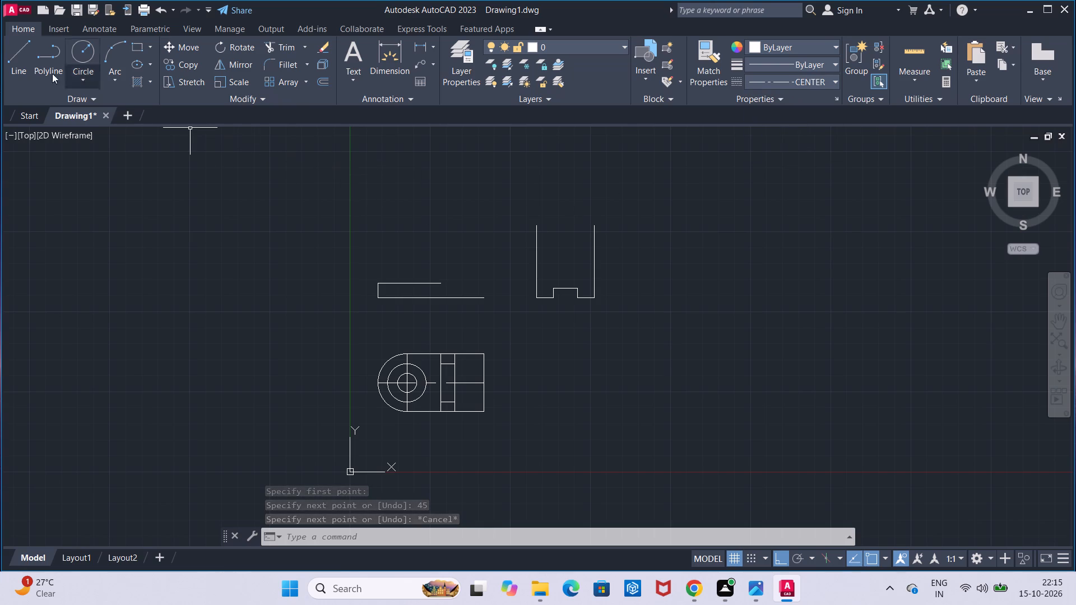
left_click(29, 69)
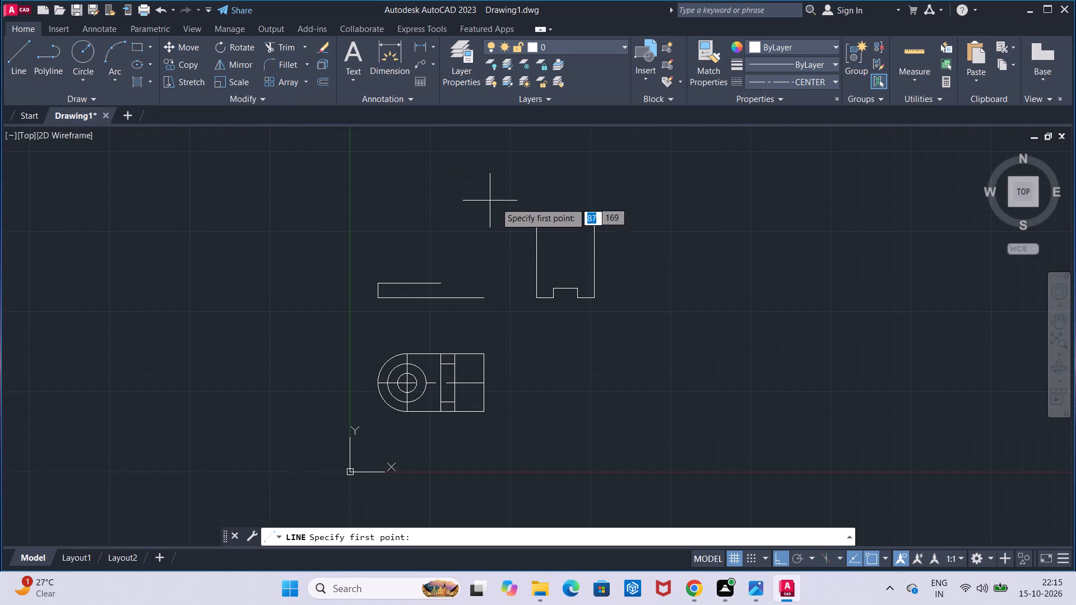
left_click(535, 226)
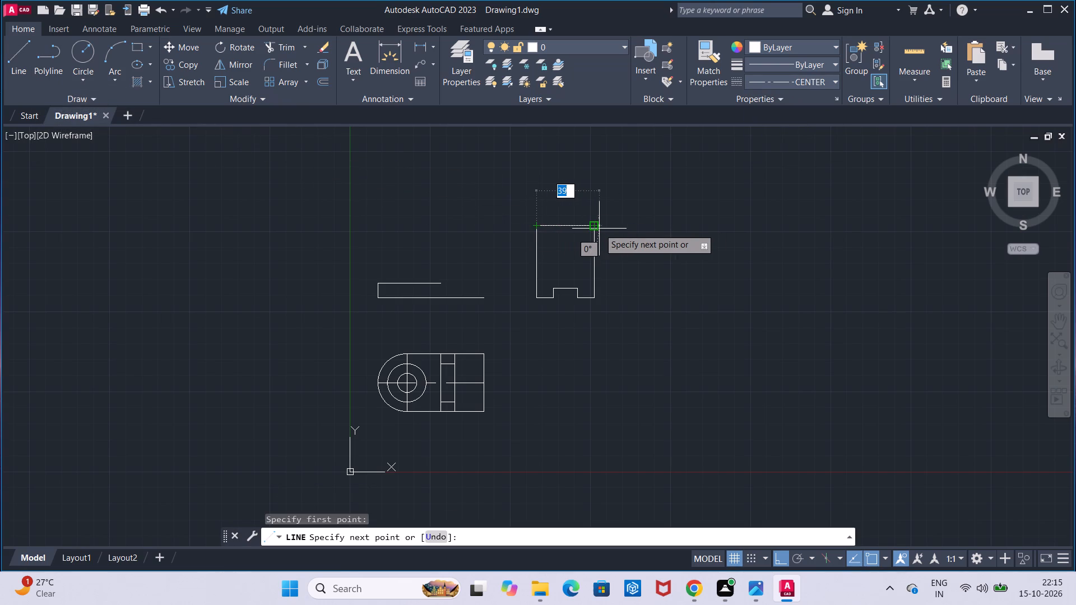
left_click(596, 229)
key("Escape")
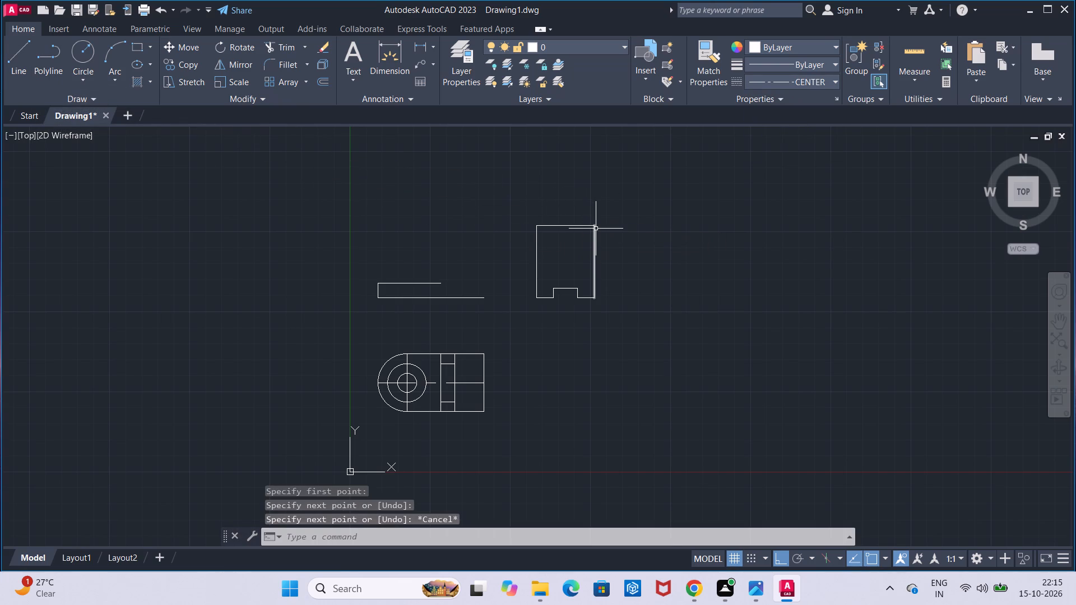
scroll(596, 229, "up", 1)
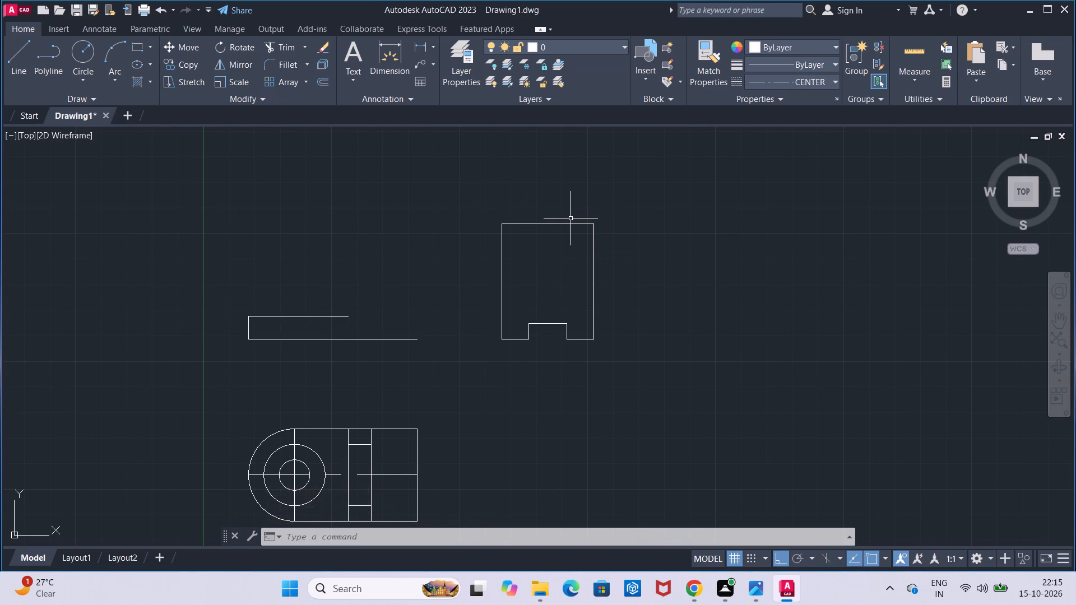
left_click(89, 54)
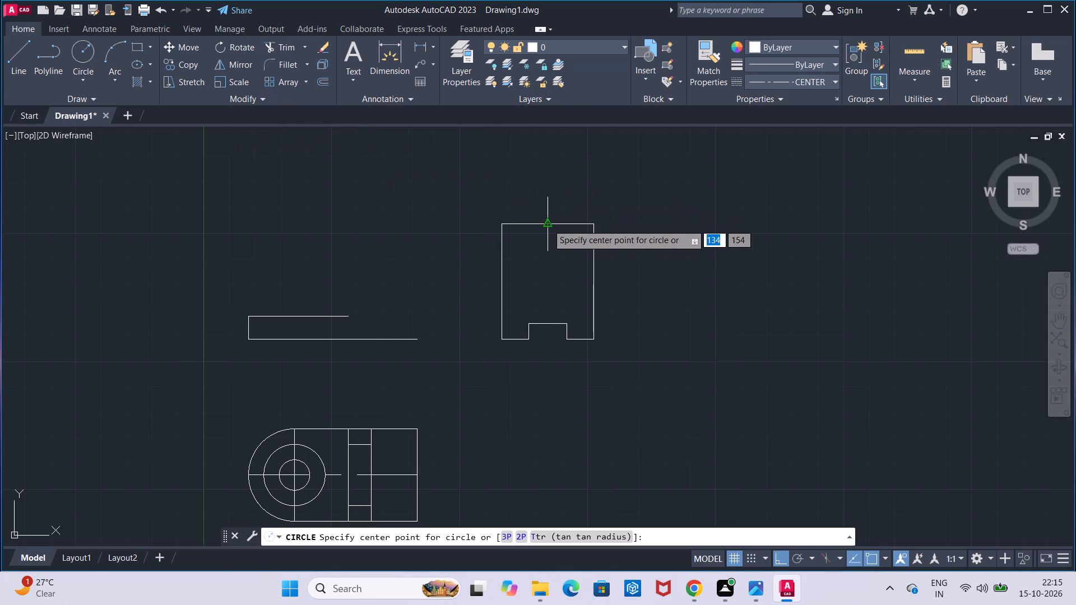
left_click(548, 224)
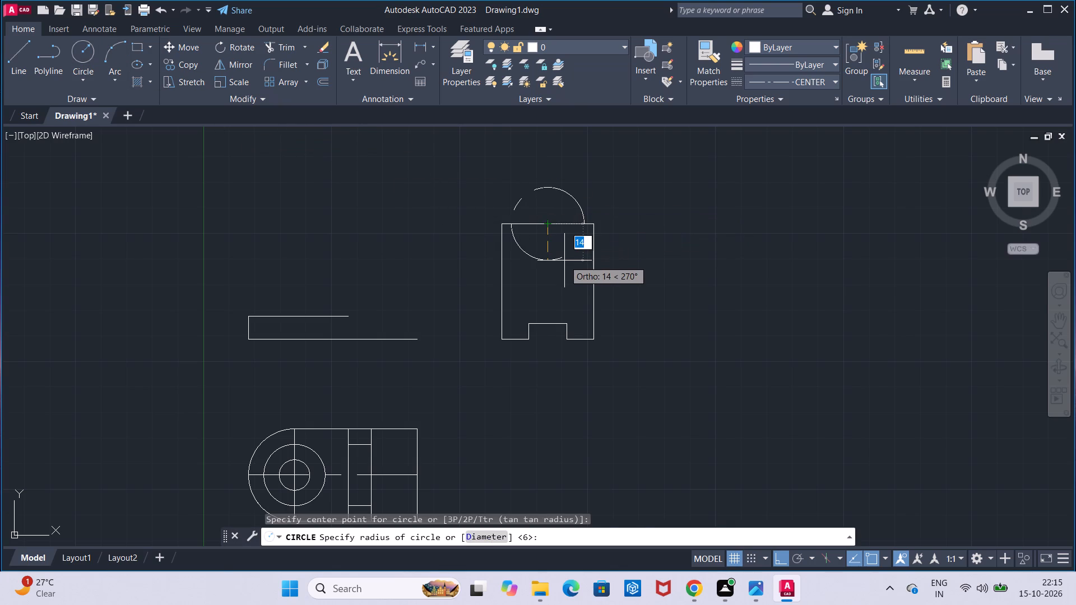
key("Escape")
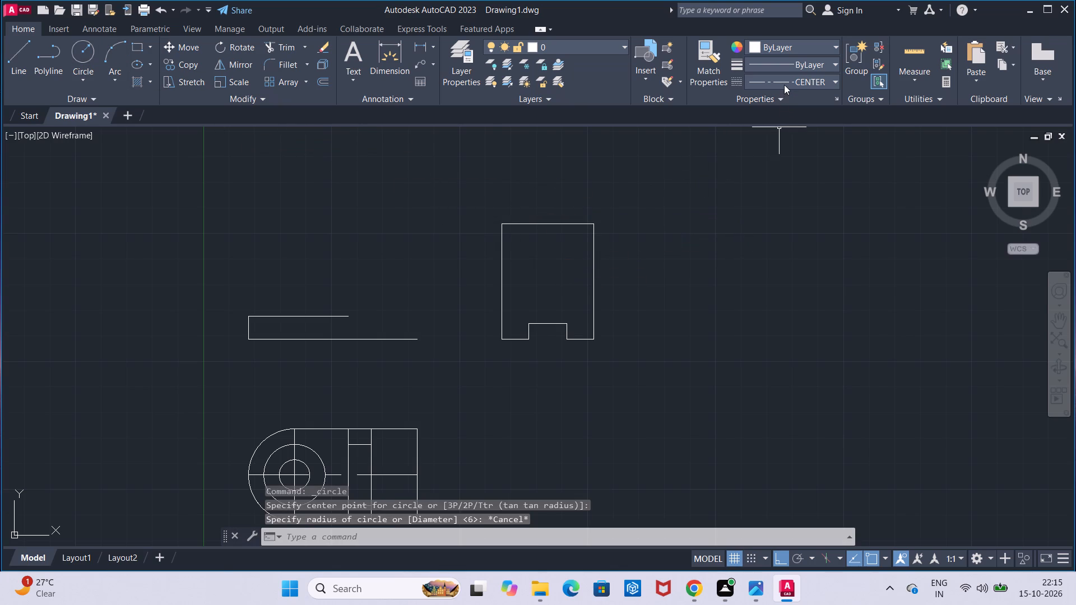
Set the linetype back to ByLayer and draw a circle of radius 18 centred on the midpoint of the horizontal centre line.
left_click(784, 85)
left_click(783, 104)
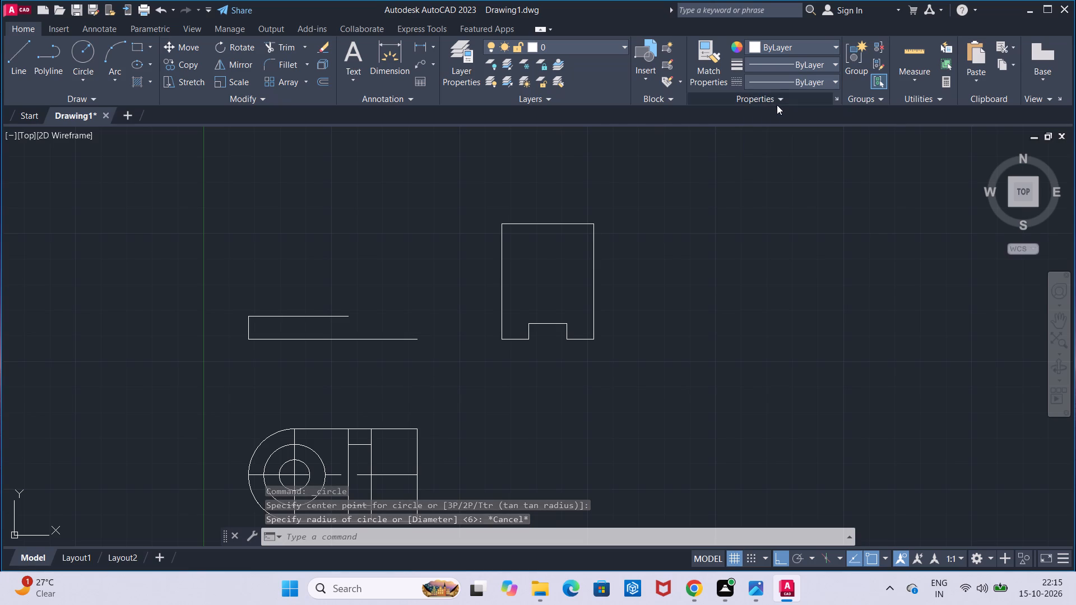
left_click(85, 65)
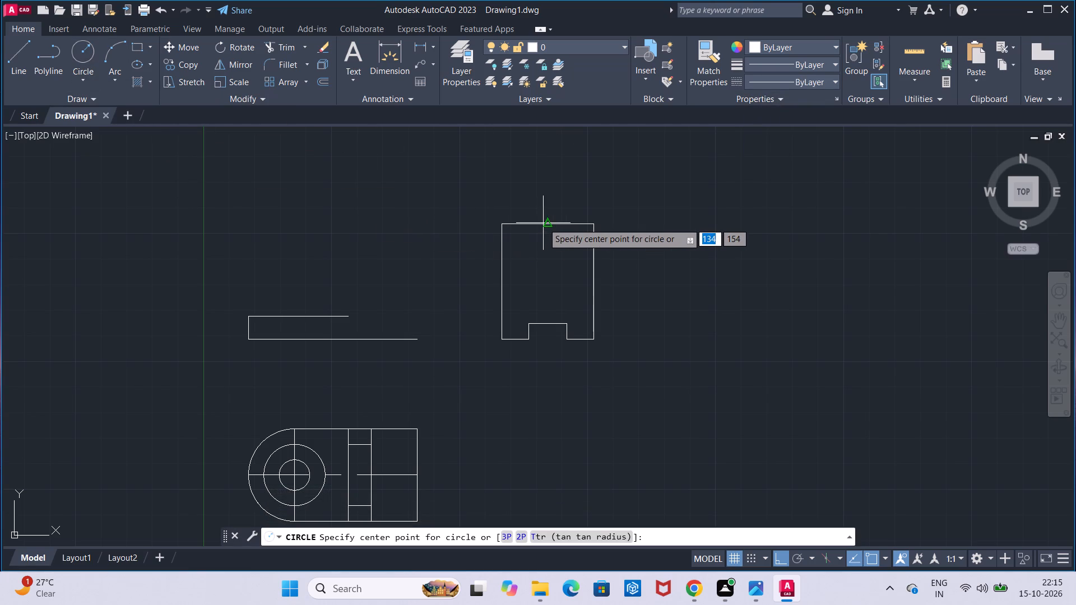
left_click(546, 222)
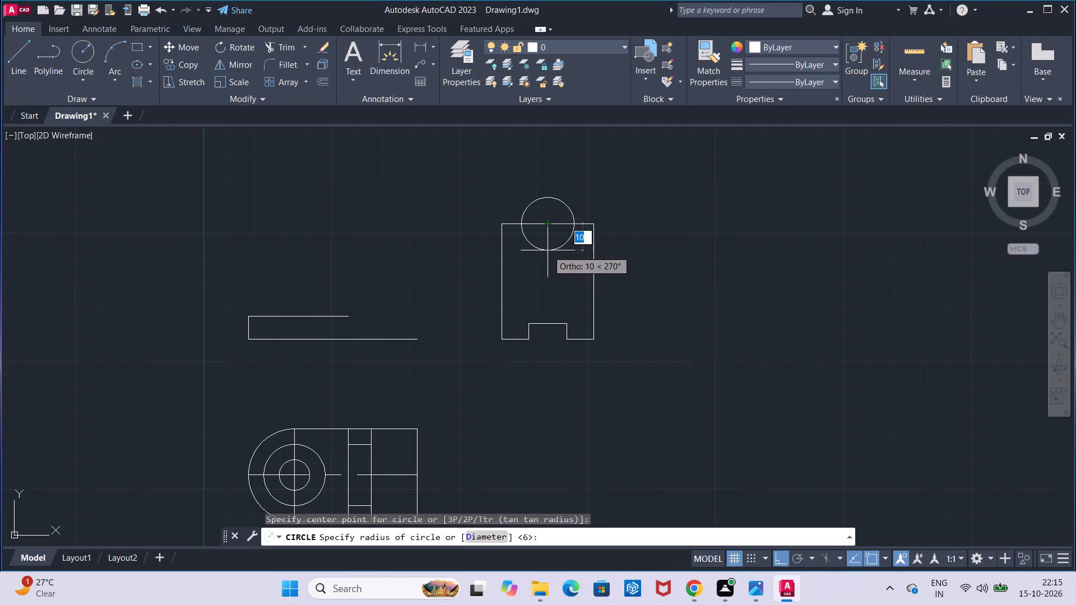
key("1")
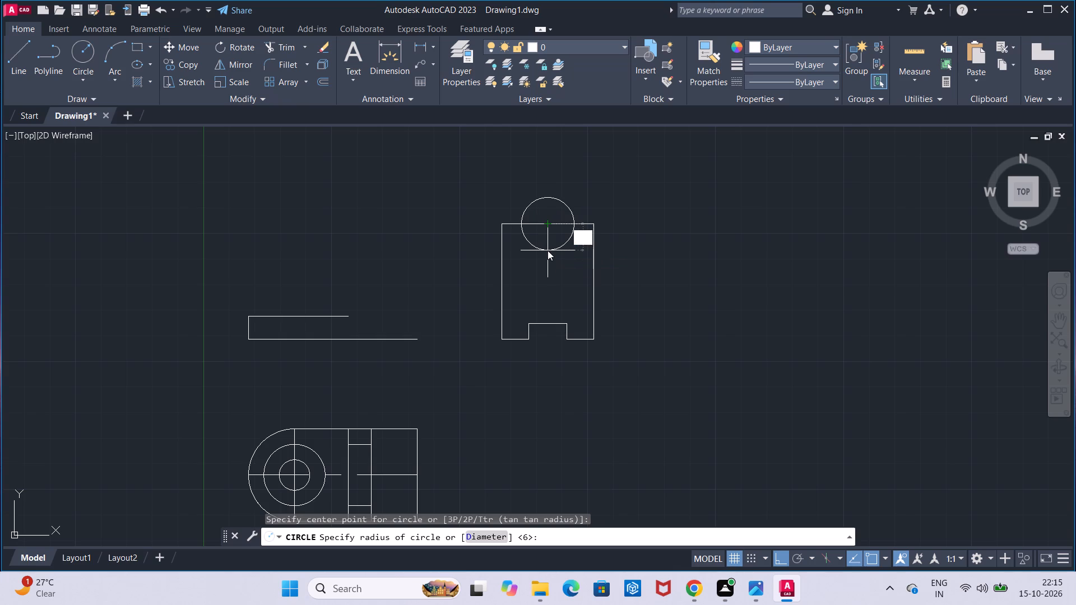
key("8")
key("Return")
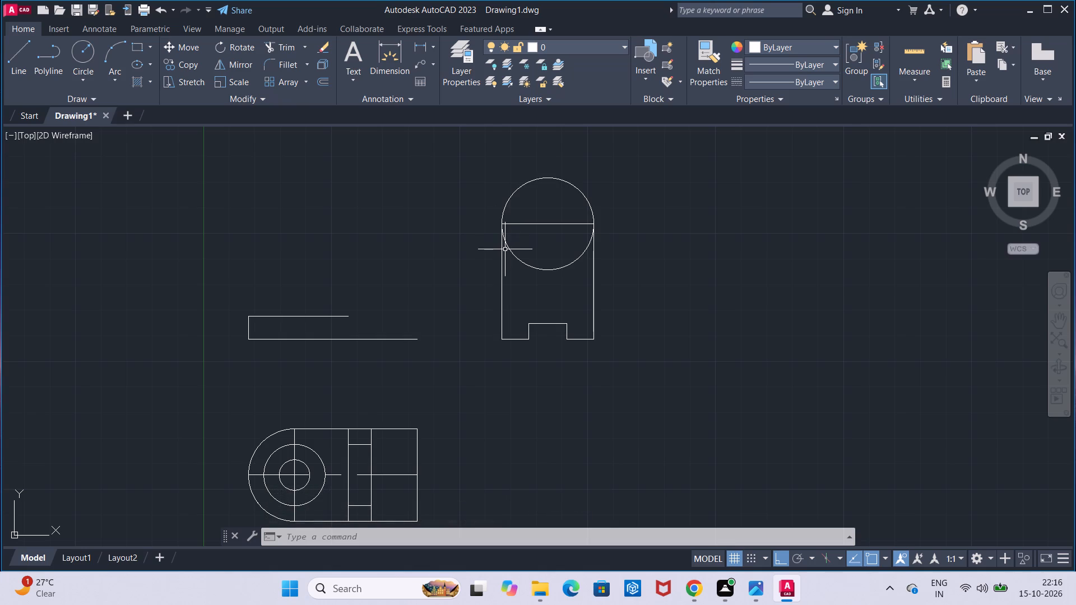
scroll(512, 243, "up", 1)
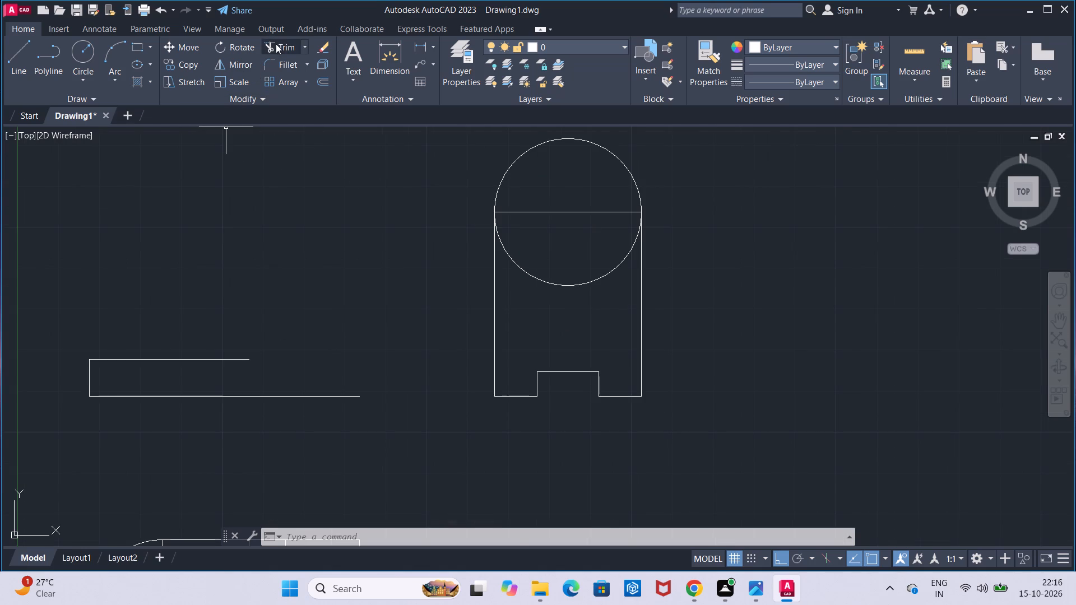
Trim away the lower half of the radius 18 circle below the horizontal centre line.
left_click_drag(276, 44, 285, 48)
left_click(542, 281)
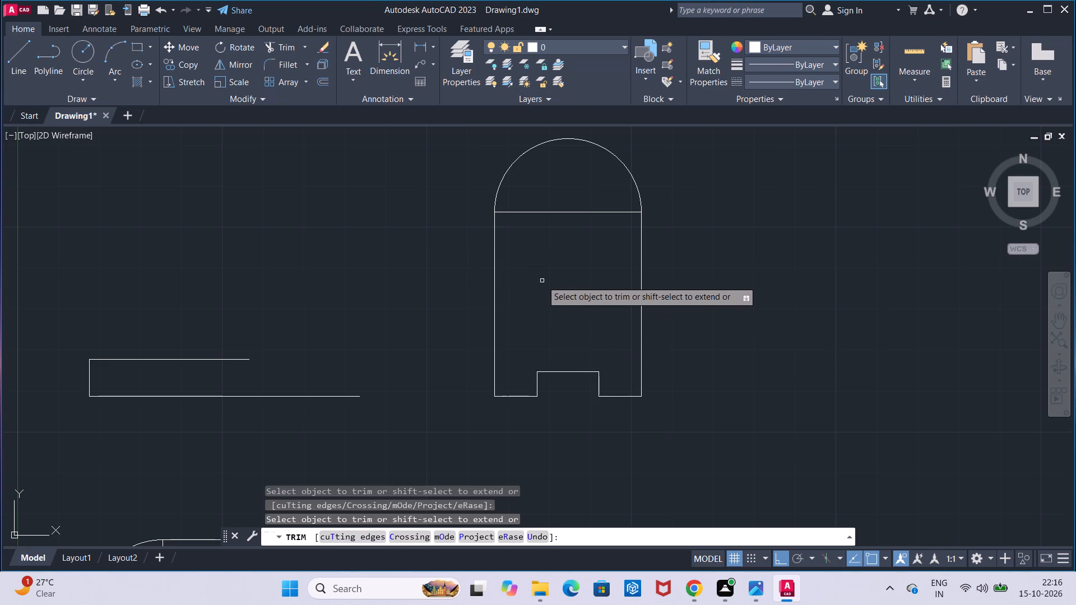
key("1")
key("Escape")
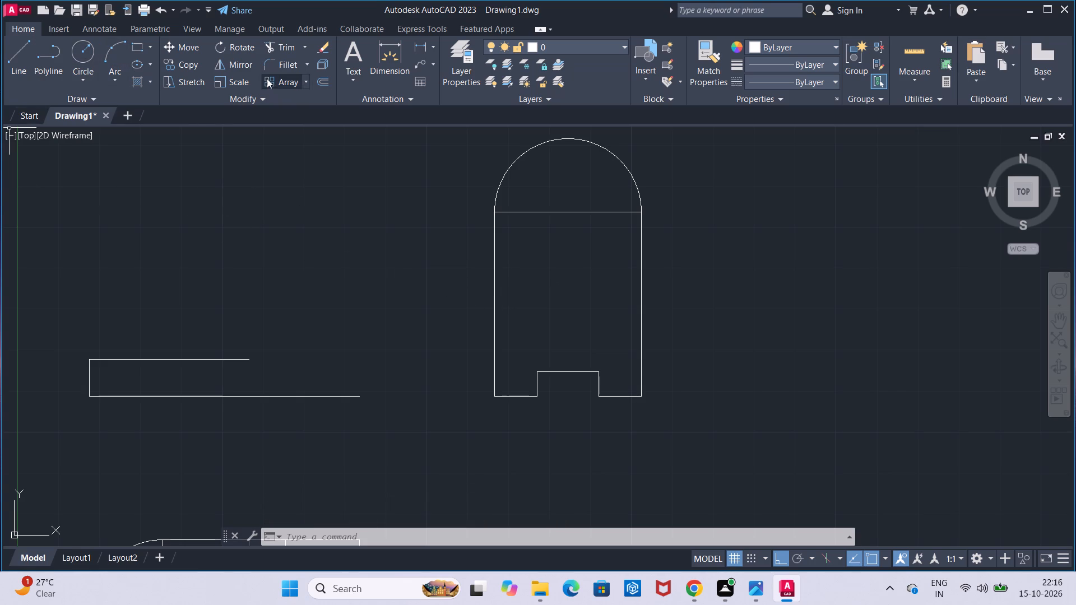
Offset the horizontal centre line of the side view downward by 12.
left_click(331, 77)
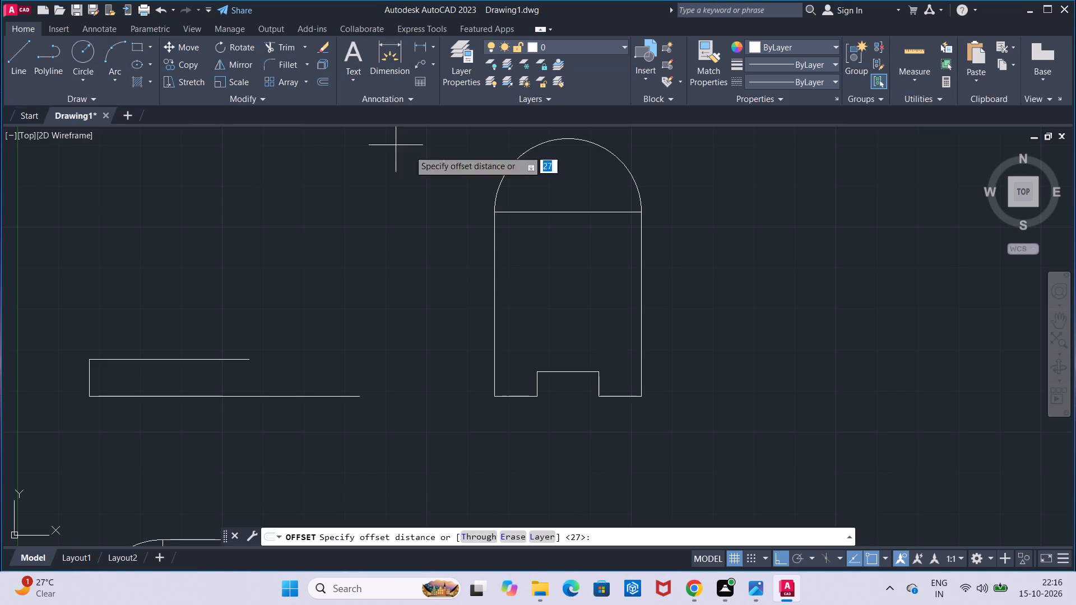
left_click(569, 212)
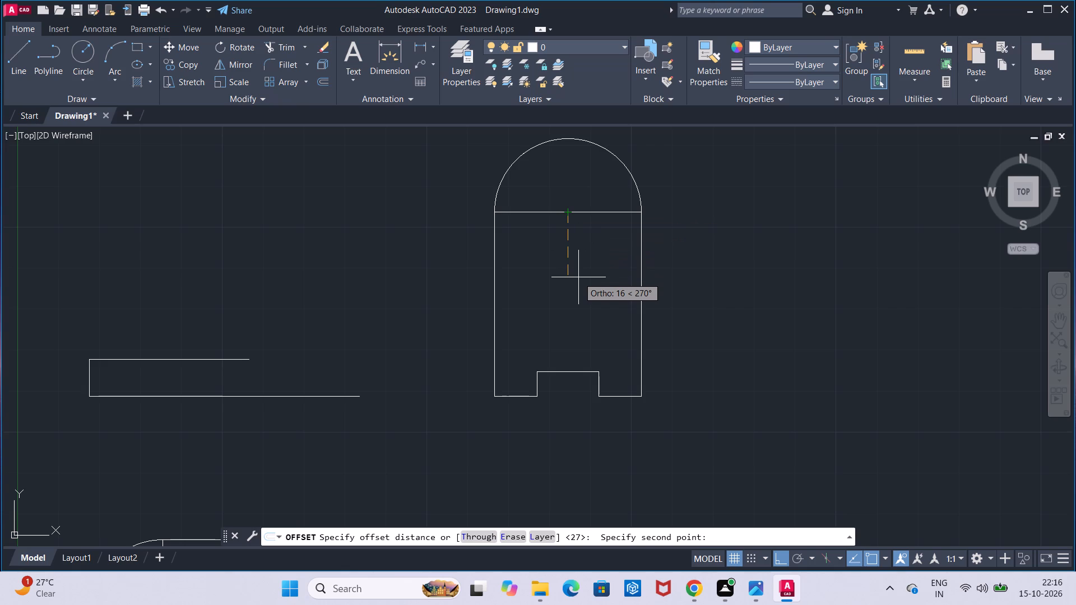
type("12")
key("Return")
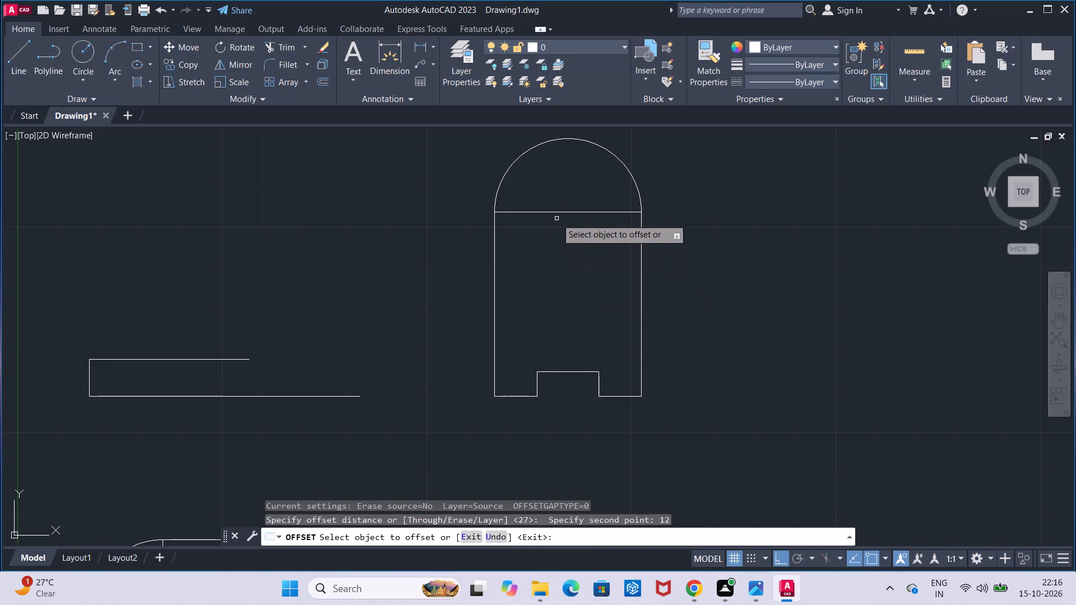
left_click(556, 212)
left_click(558, 228)
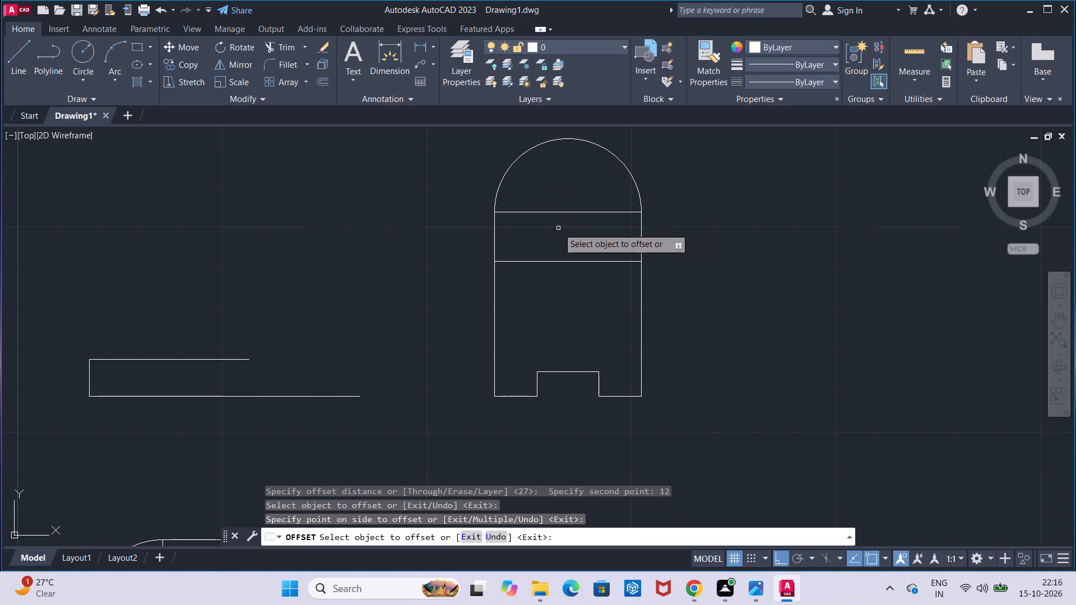
key("Escape")
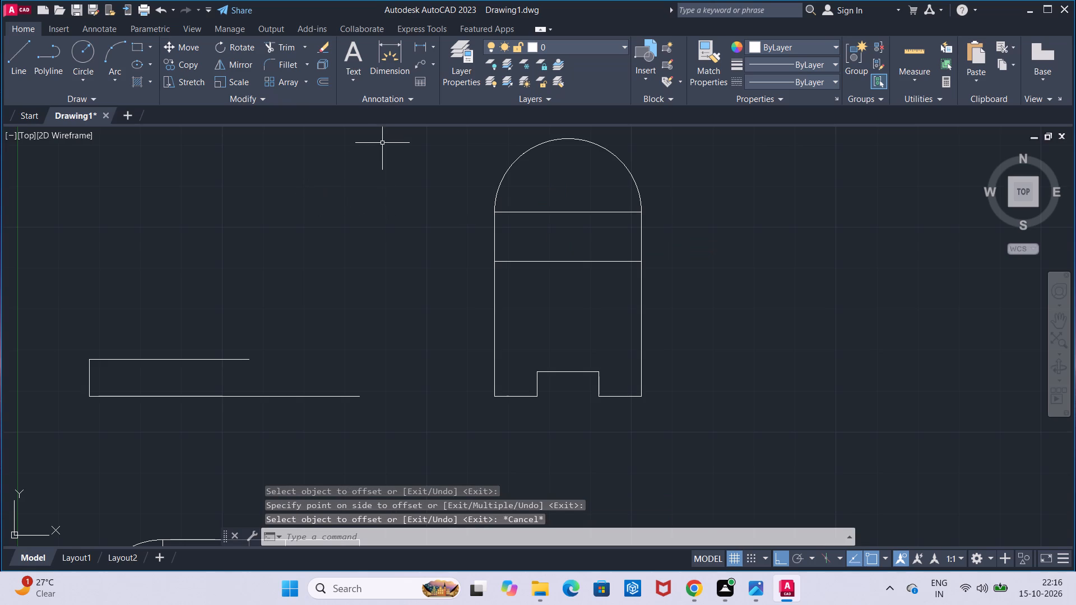
Check the vertical distance from the upper centre line to the bottom edge with a linear dimension.
left_click(416, 46)
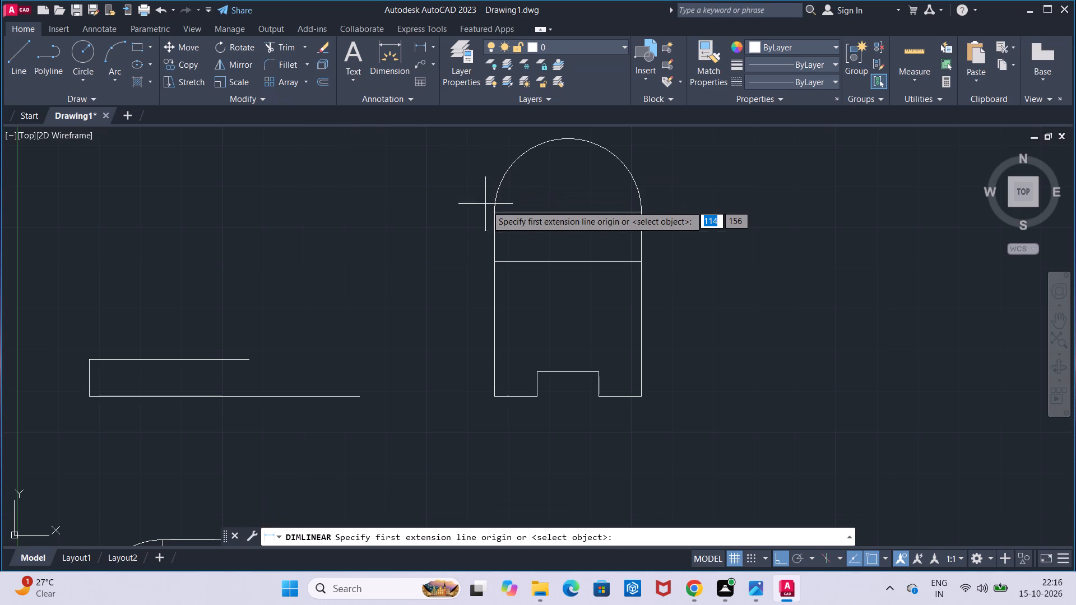
left_click(489, 211)
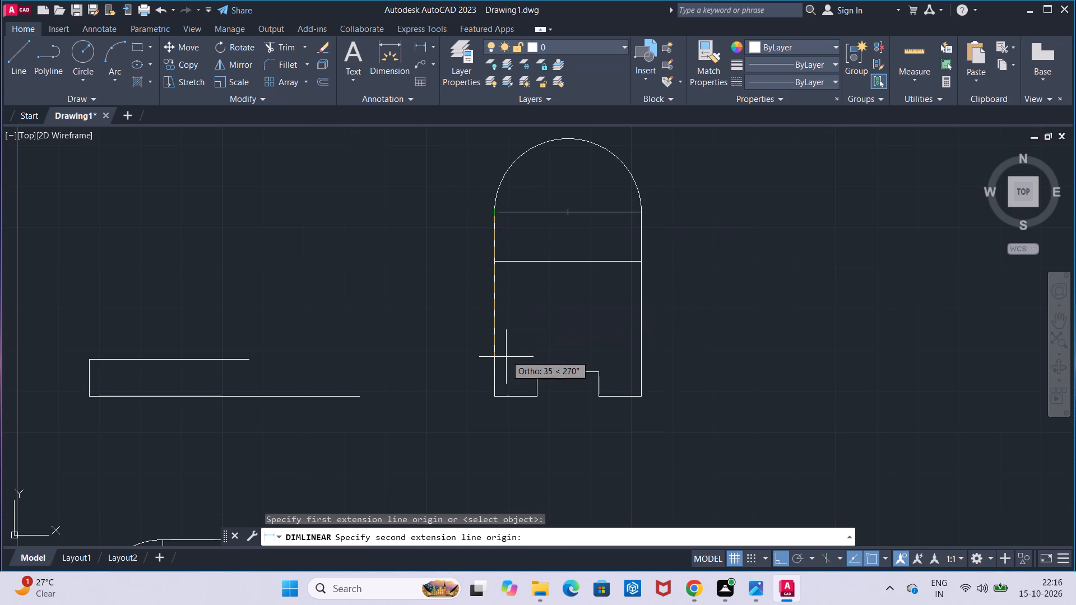
left_click(499, 396)
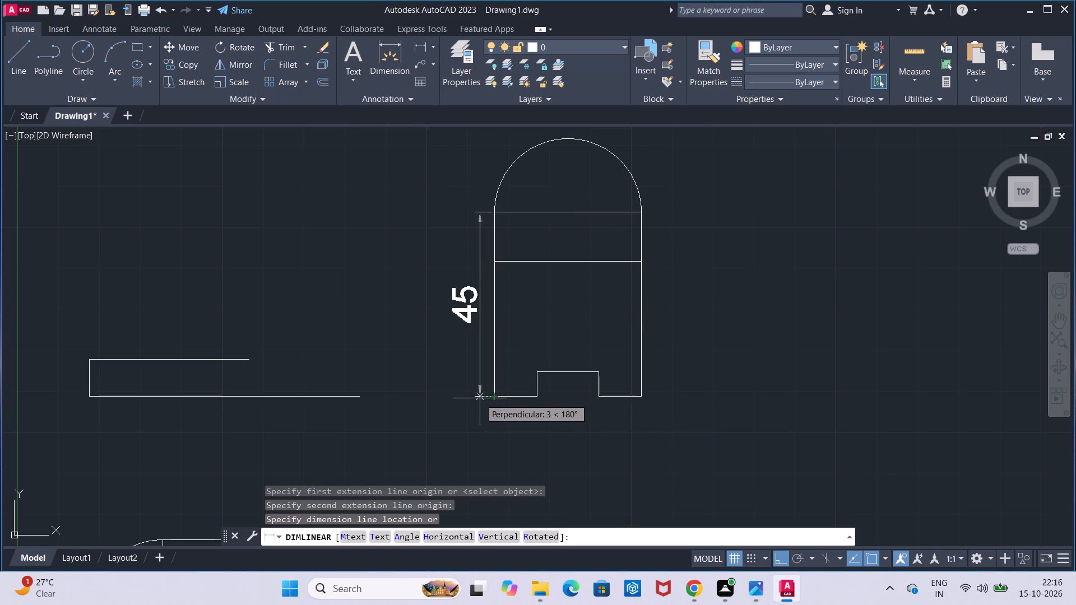
key("Escape")
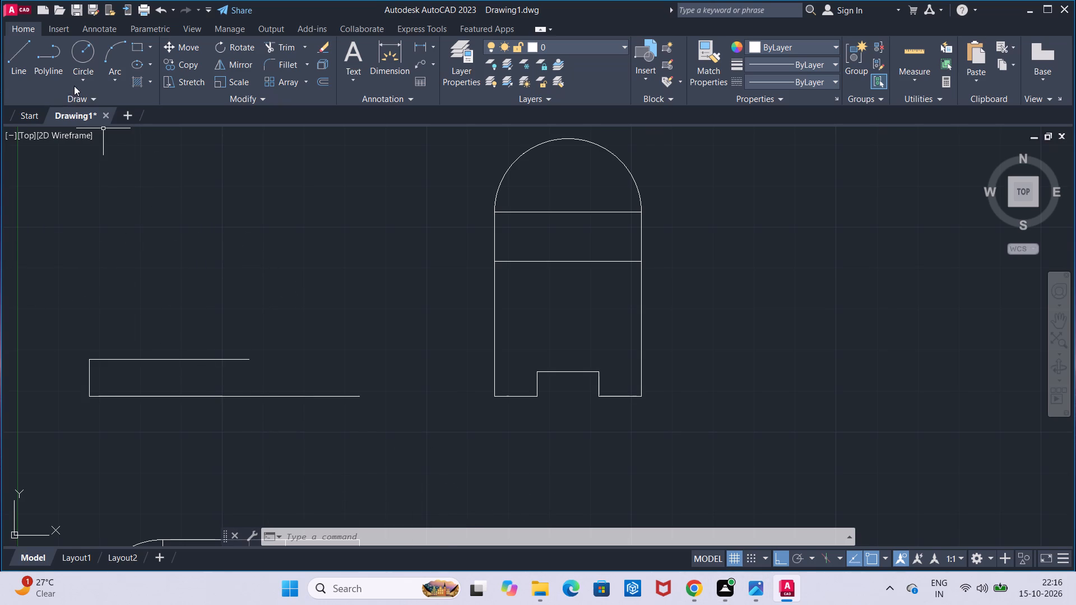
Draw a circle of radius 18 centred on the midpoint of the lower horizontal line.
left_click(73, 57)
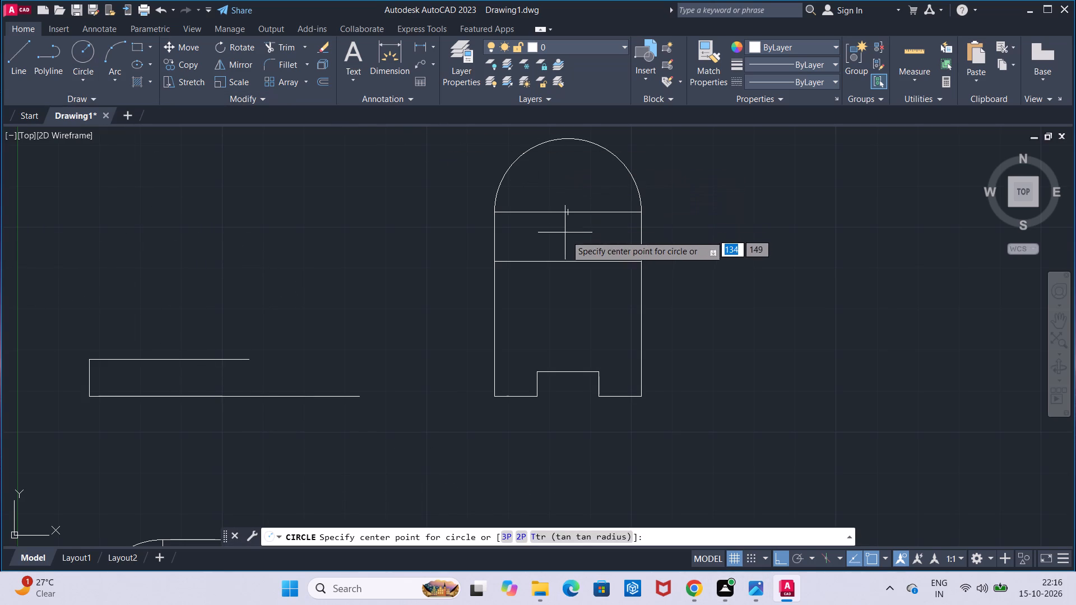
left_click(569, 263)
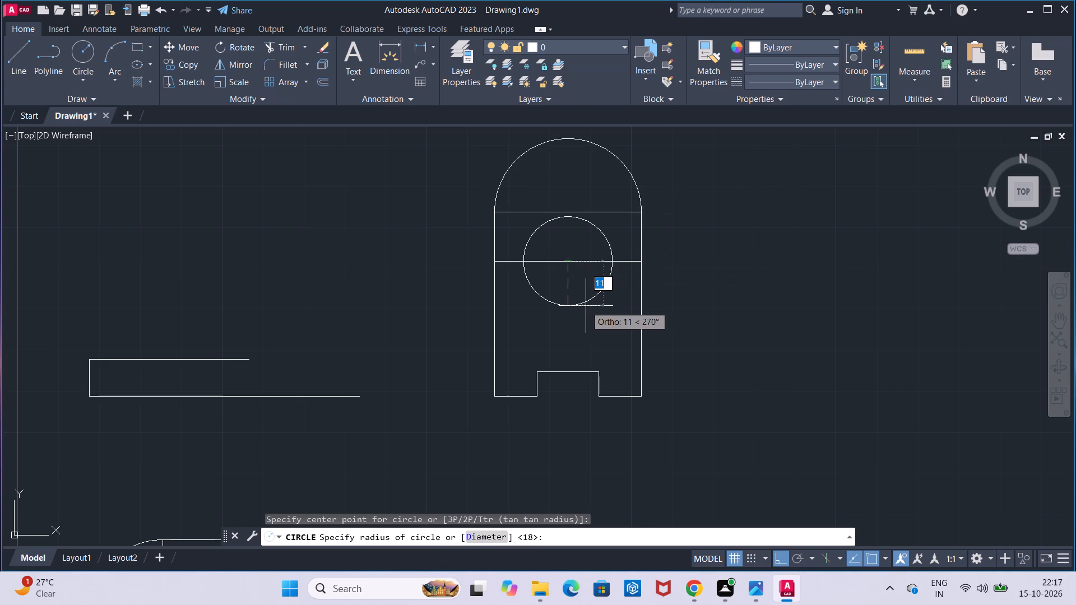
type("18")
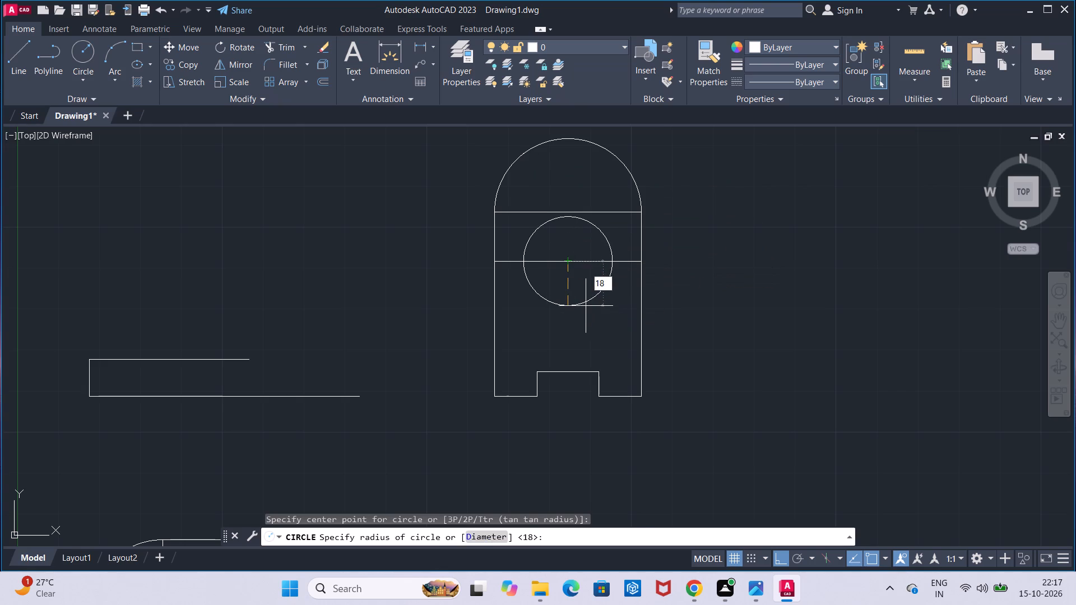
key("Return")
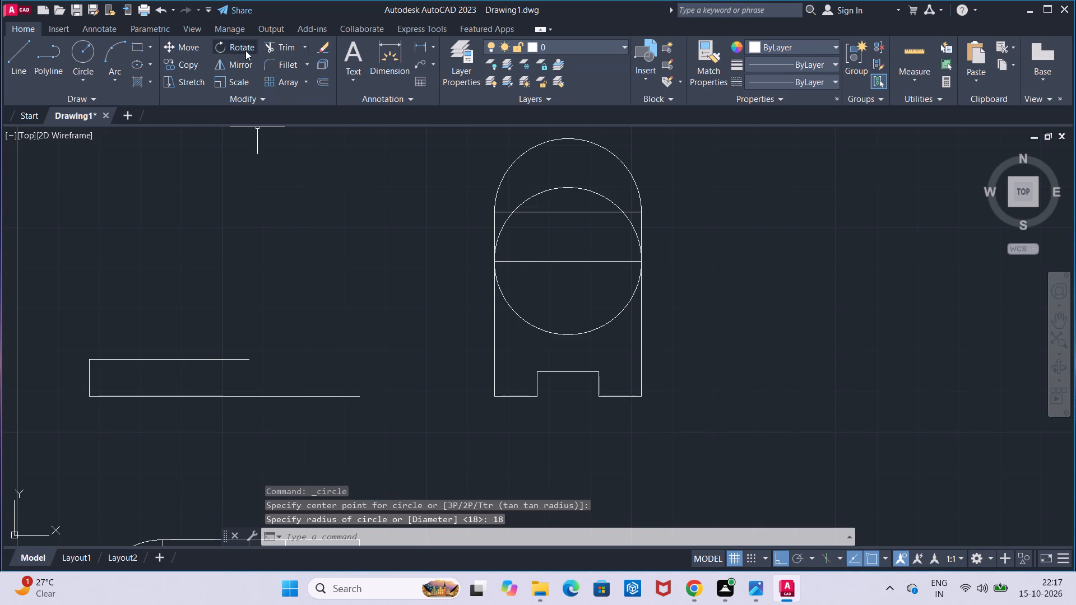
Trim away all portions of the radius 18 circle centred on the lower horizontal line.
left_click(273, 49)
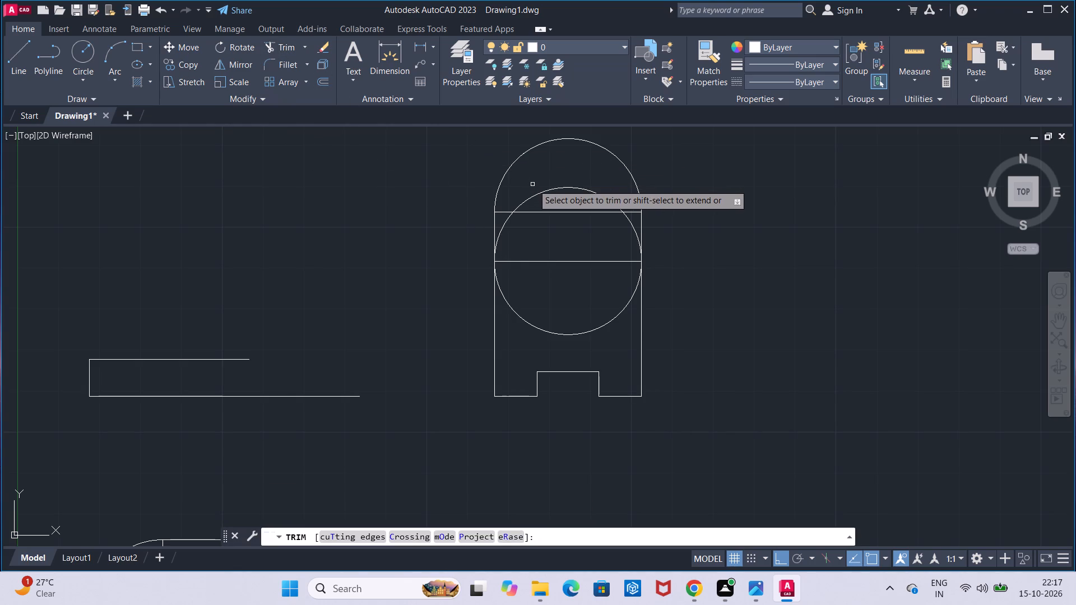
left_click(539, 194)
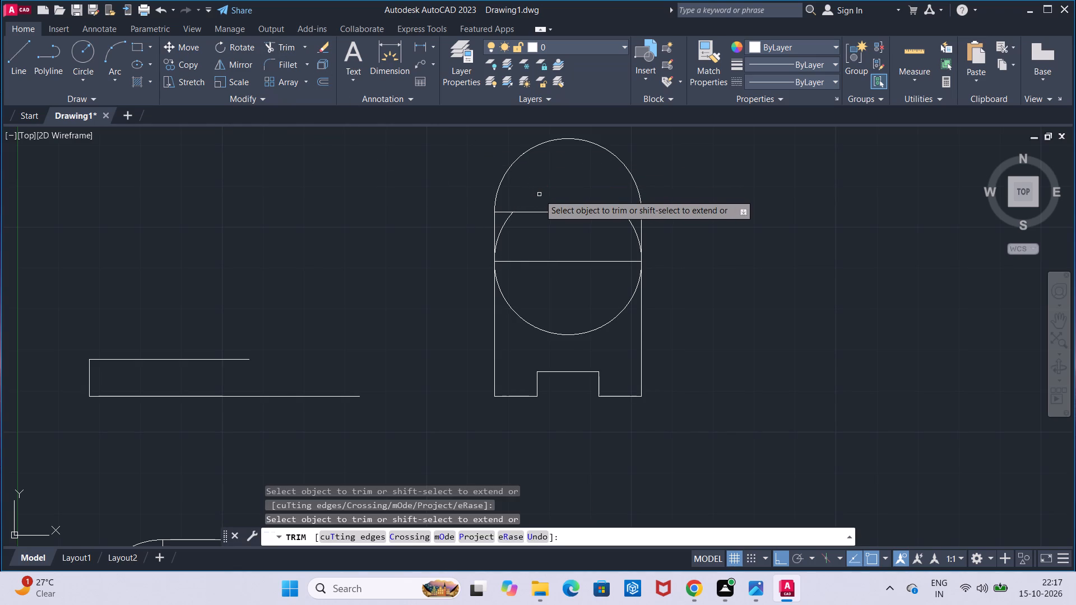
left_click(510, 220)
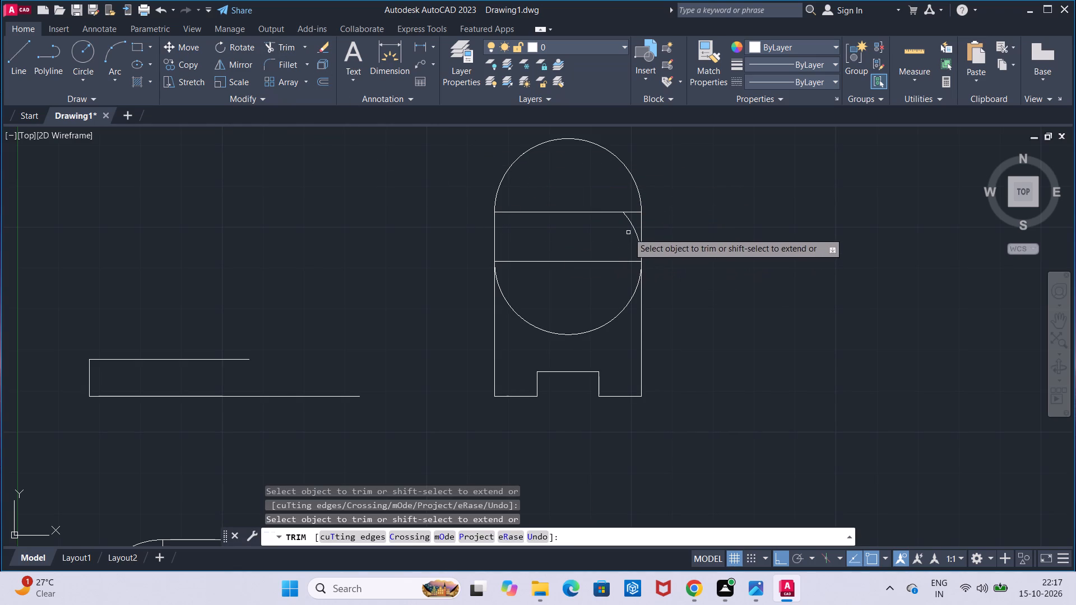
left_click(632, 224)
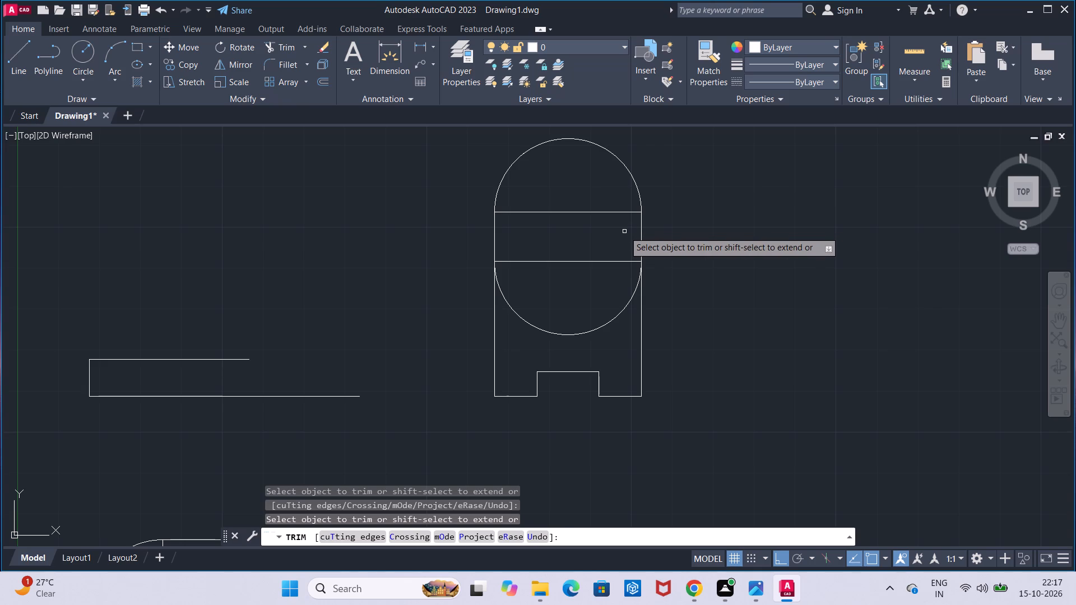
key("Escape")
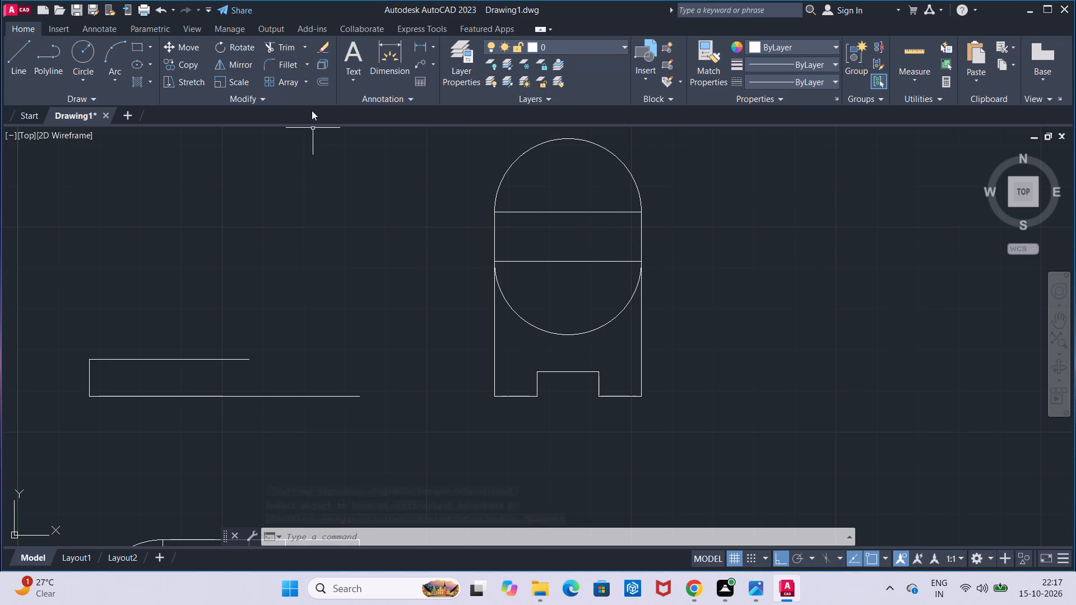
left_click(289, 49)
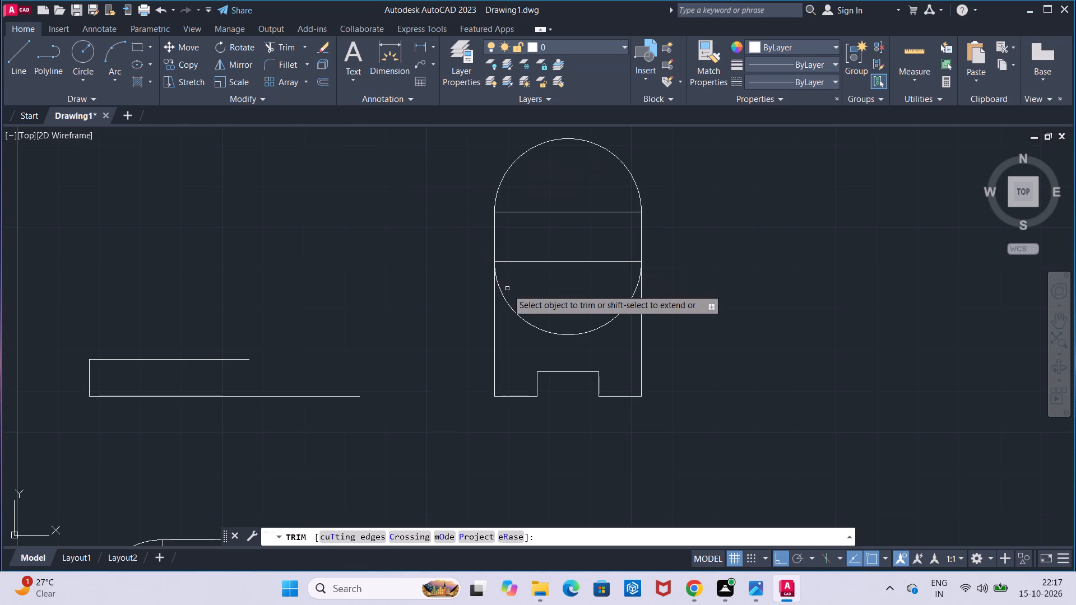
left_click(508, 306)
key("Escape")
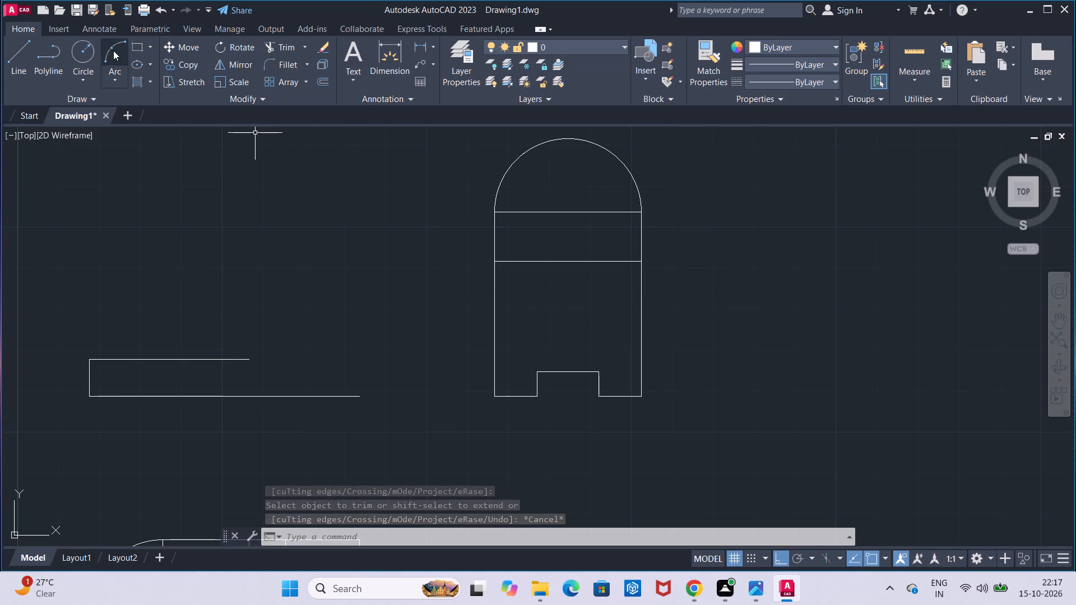
Draw two circles of radius 12, centred on the midpoints of the upper and lower horizontal lines.
left_click(99, 53)
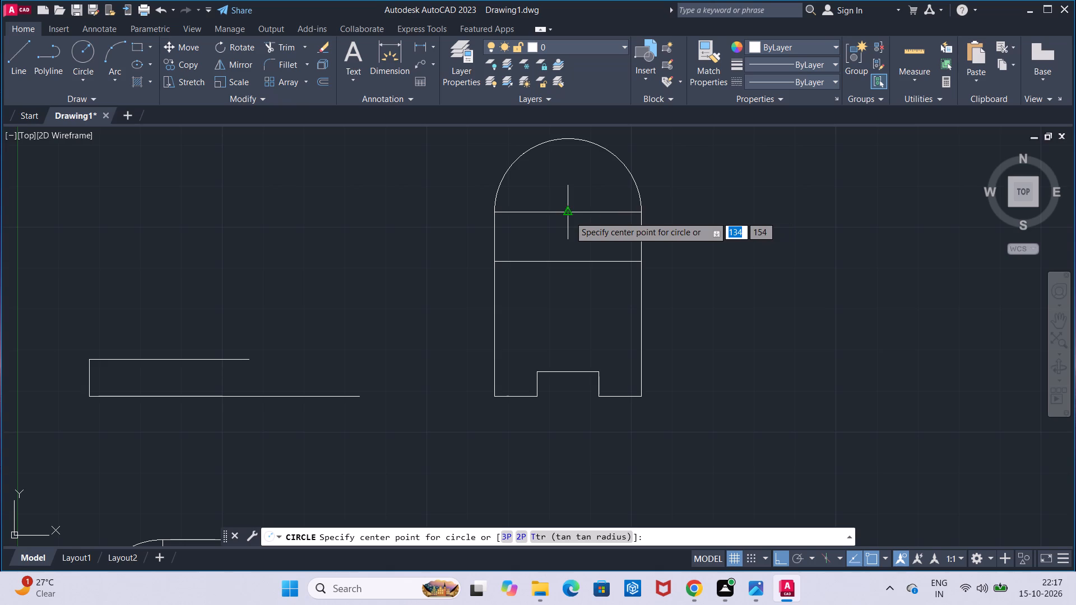
left_click(569, 216)
type("12")
key("Return")
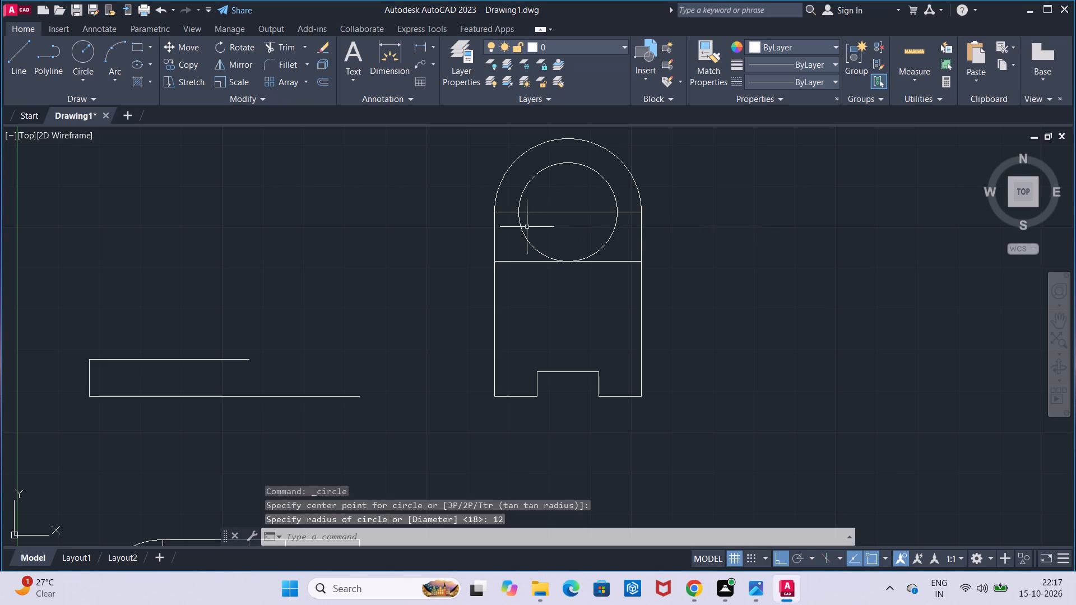
left_click(76, 58)
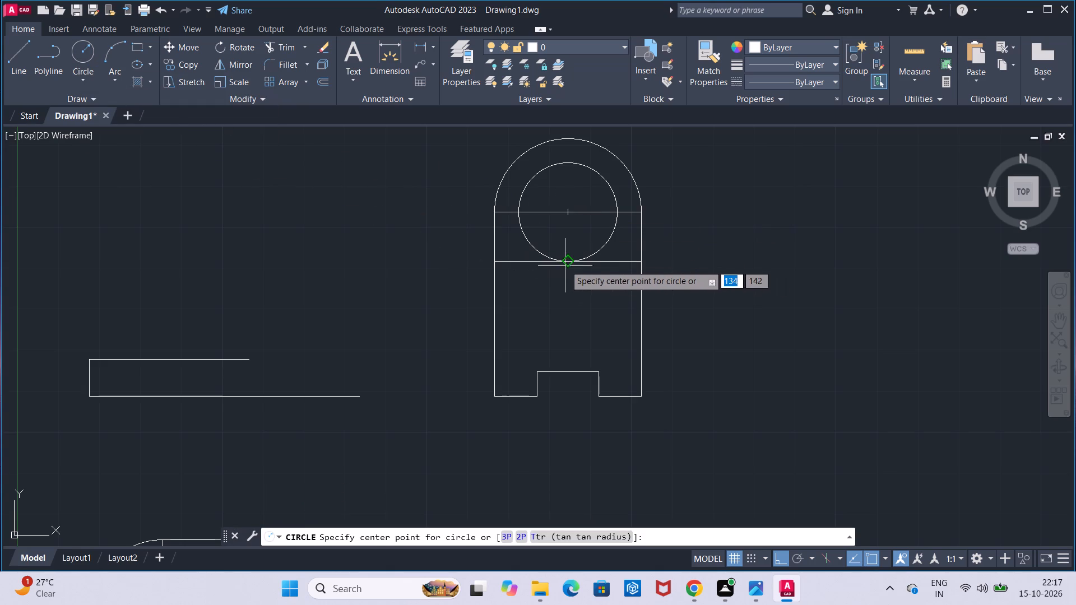
left_click(565, 265)
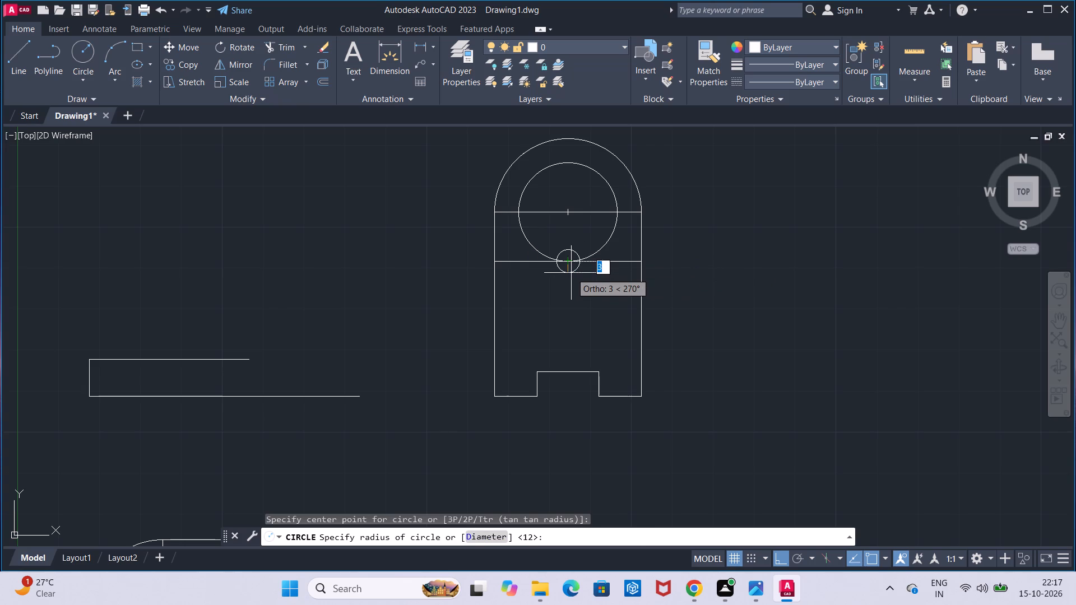
type("12")
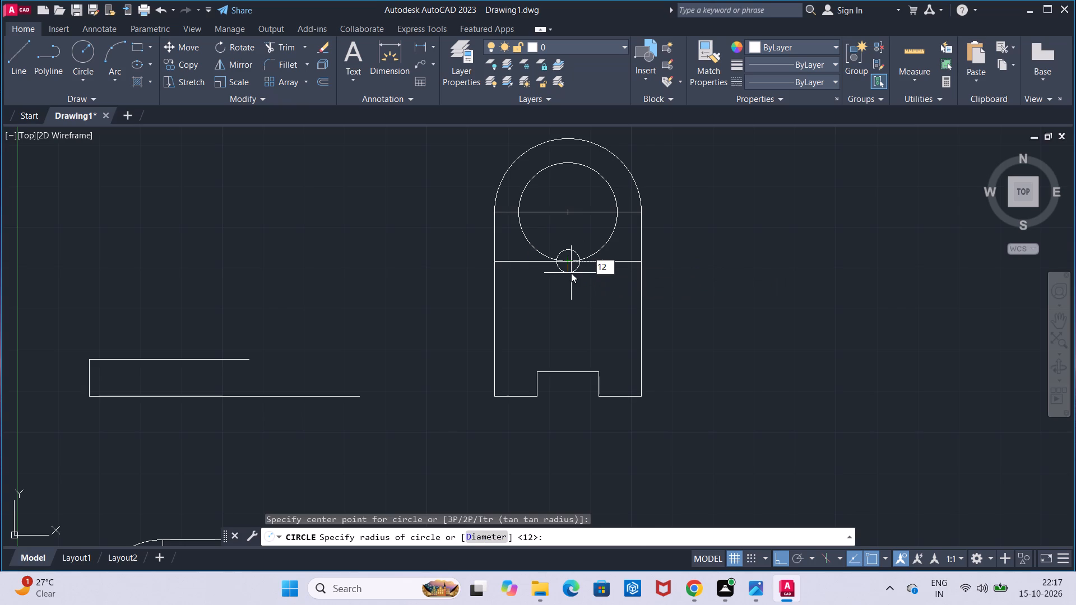
key("Return")
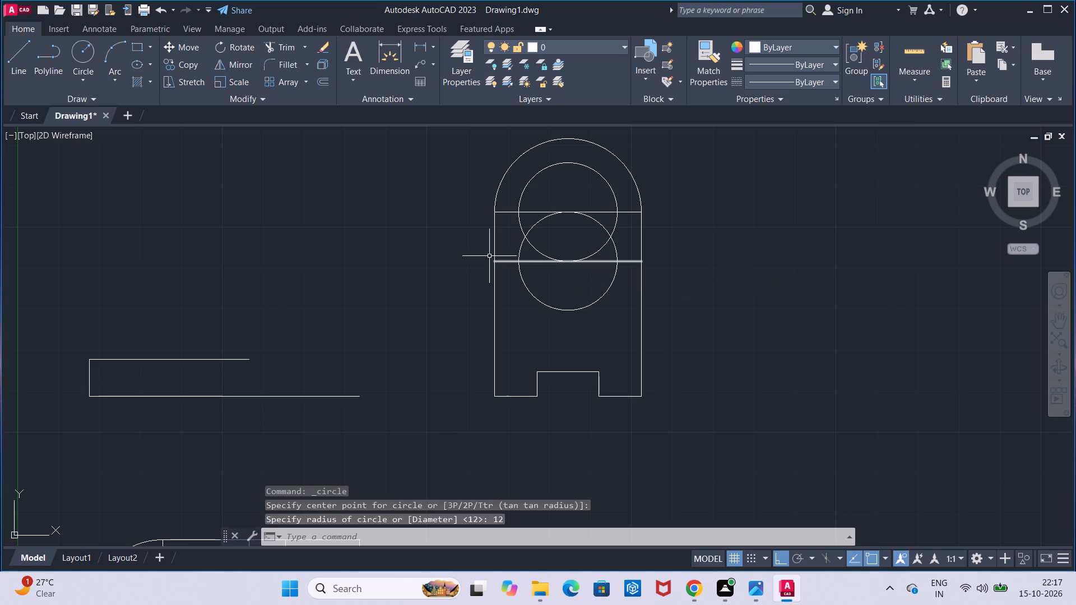
left_click(13, 76)
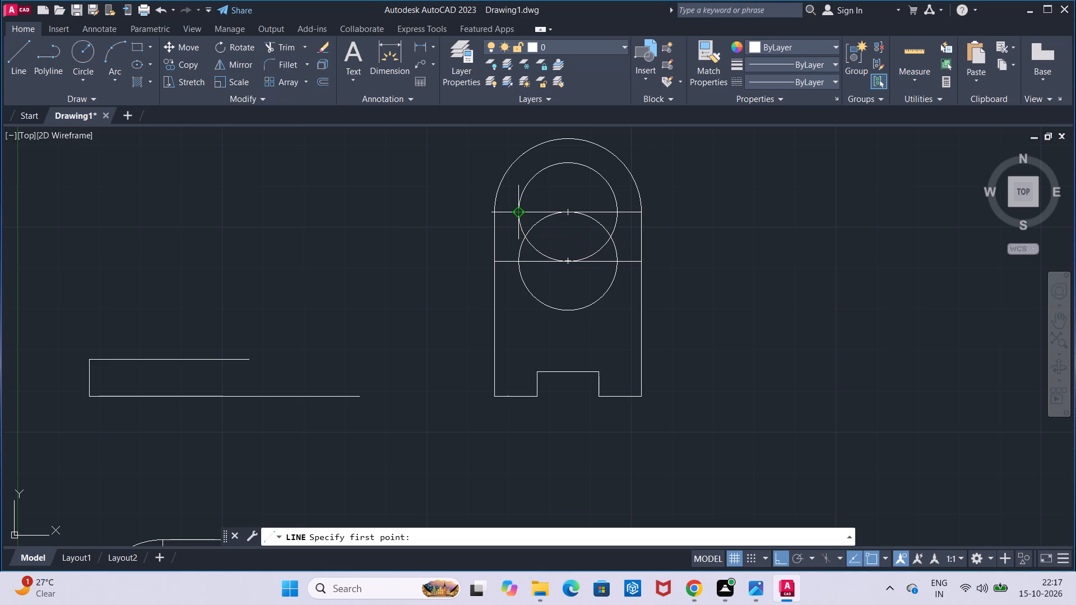
key("Escape")
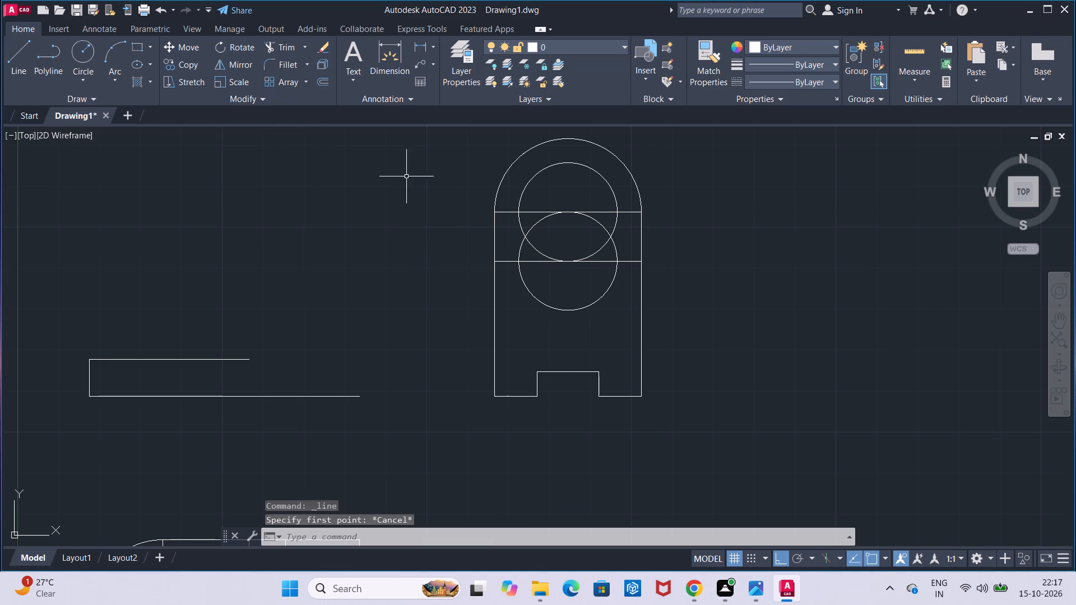
Trim the portions of both radius 12 circles lying between the two horizontal lines, leaving only the slot's outer end arcs.
left_click(272, 44)
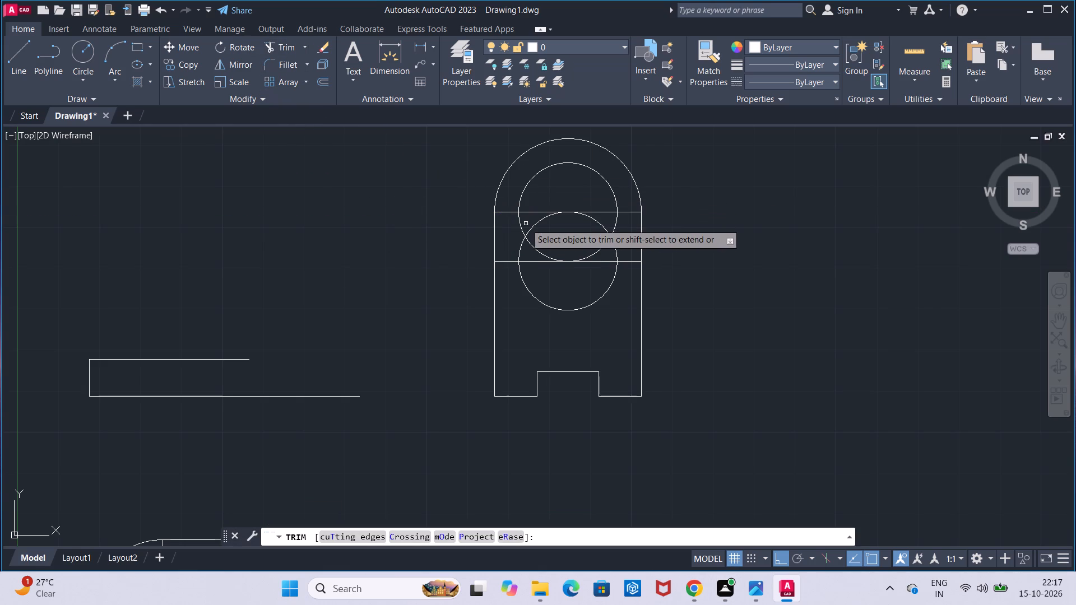
left_click(524, 230)
left_click(528, 230)
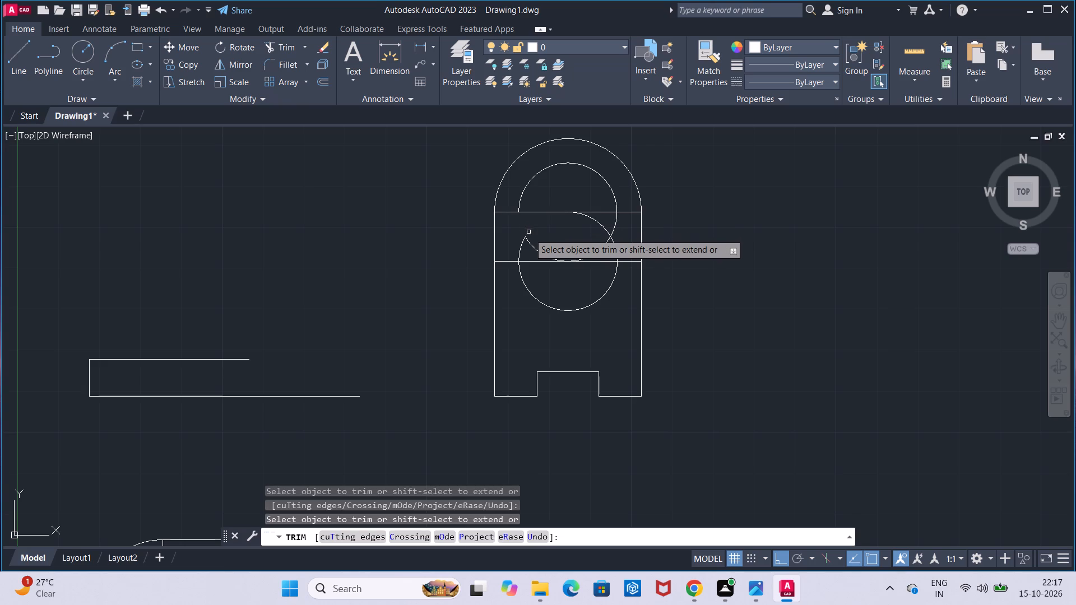
left_click(536, 248)
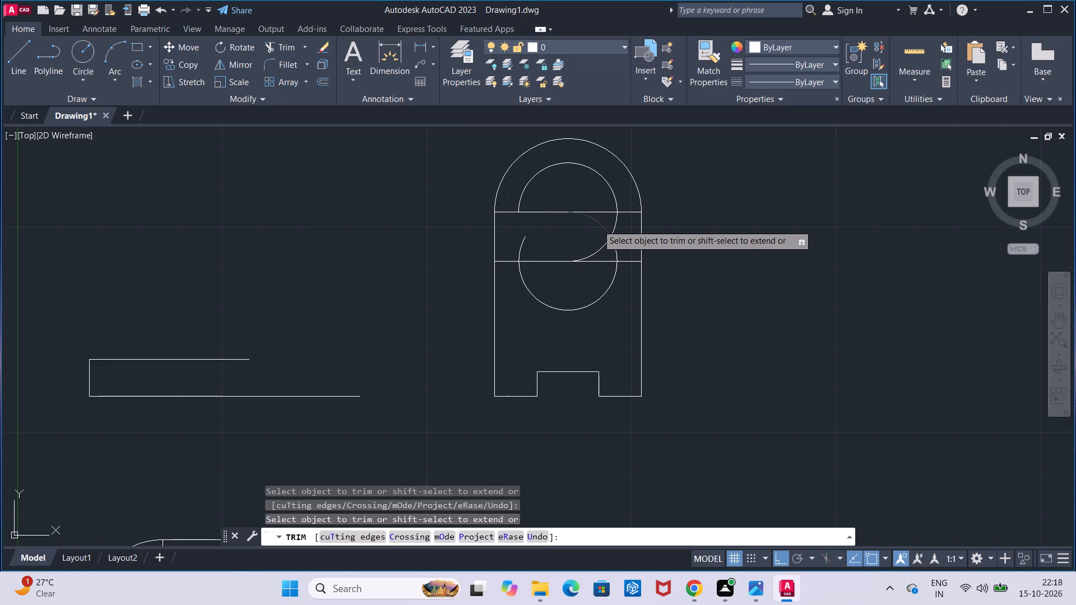
left_click(597, 225)
left_click(610, 232)
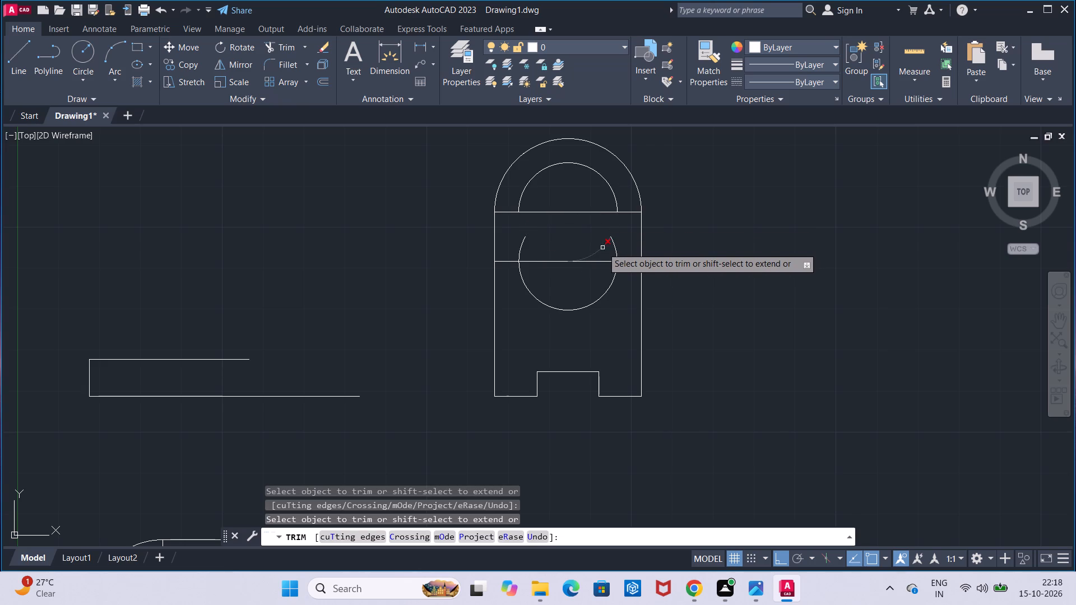
left_click(602, 248)
left_click(613, 244)
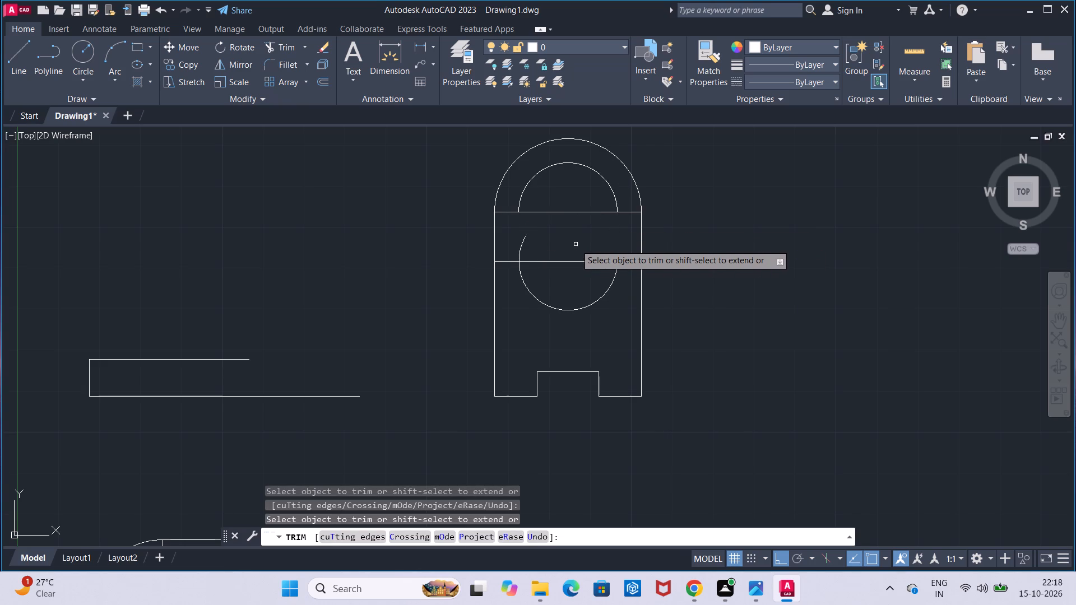
left_click(523, 245)
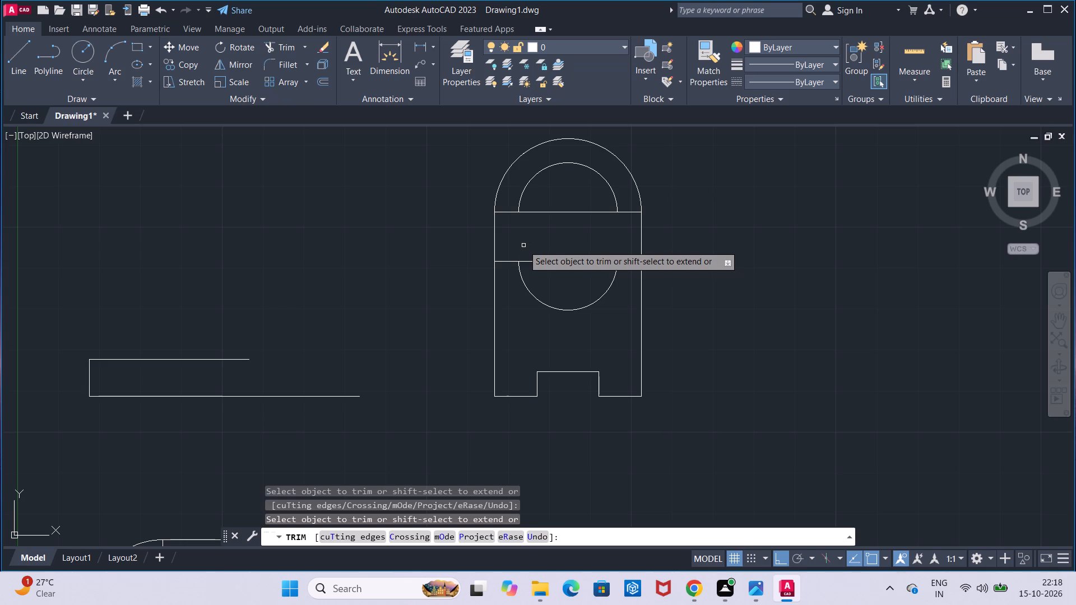
key("Escape")
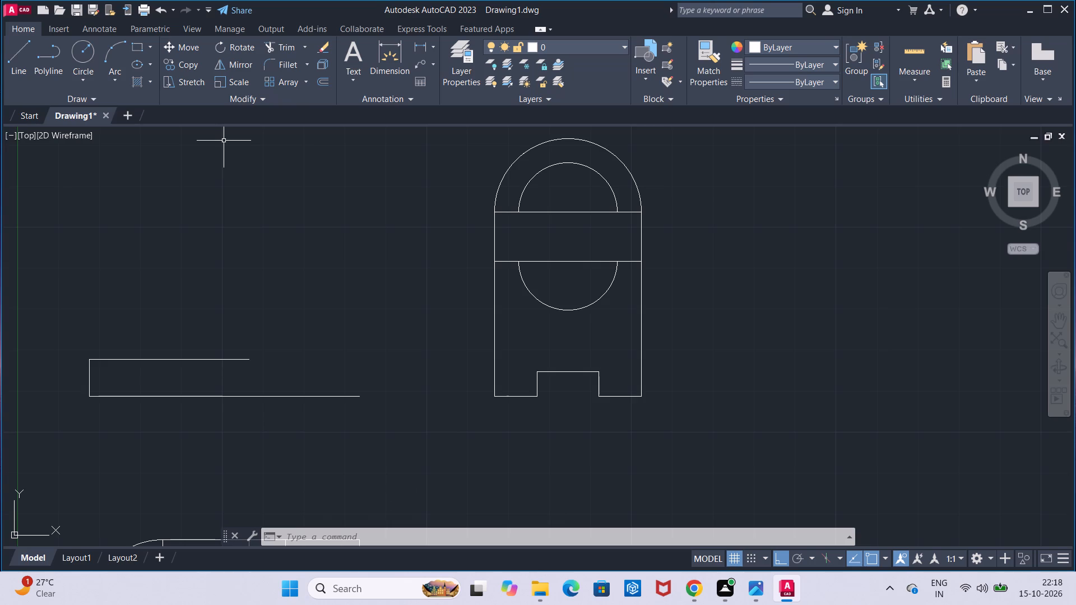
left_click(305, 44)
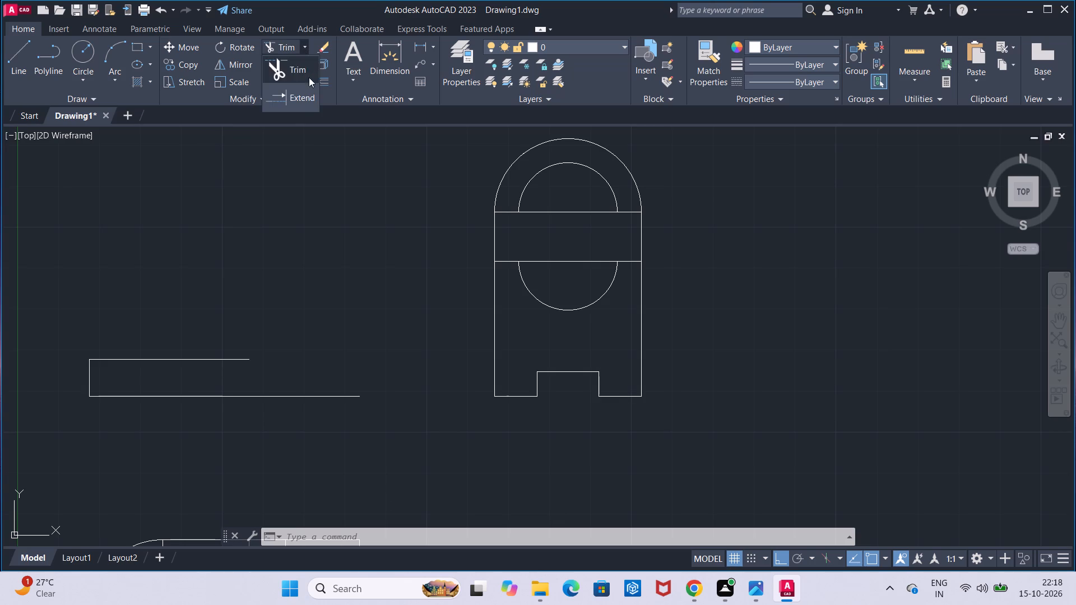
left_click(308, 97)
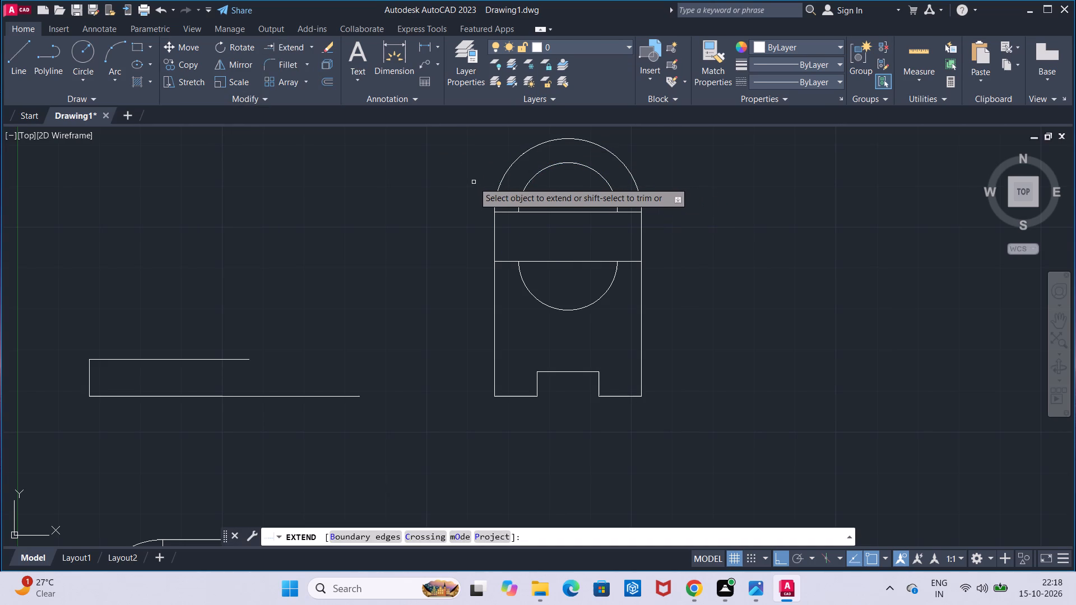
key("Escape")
Draw two vertical lines joining the left and right ends of the upper and lower arcs to close the slot's sides.
left_click(24, 51)
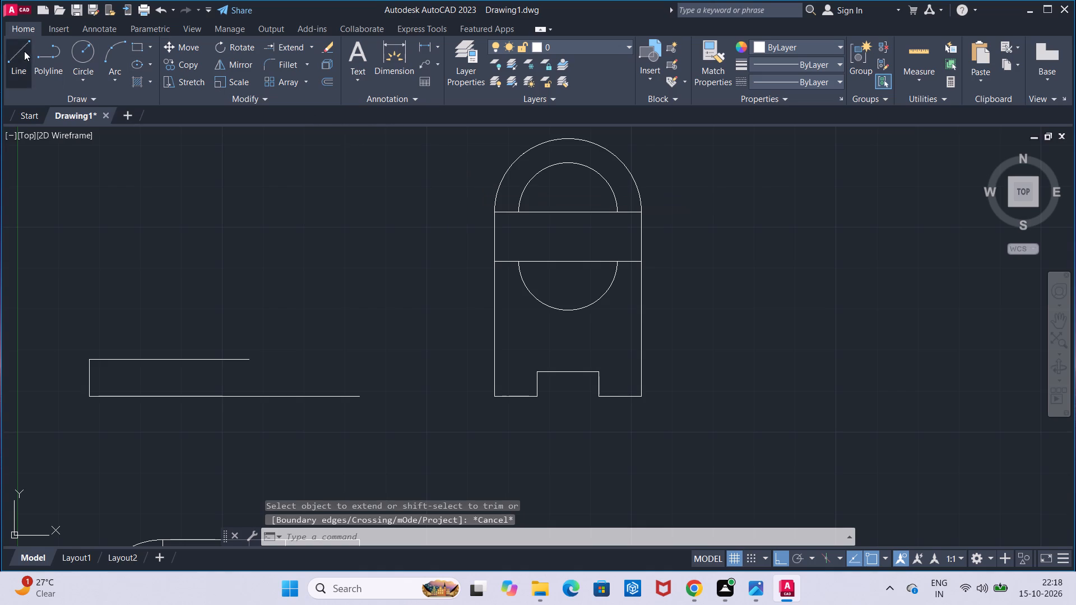
left_click(514, 212)
left_click(520, 256)
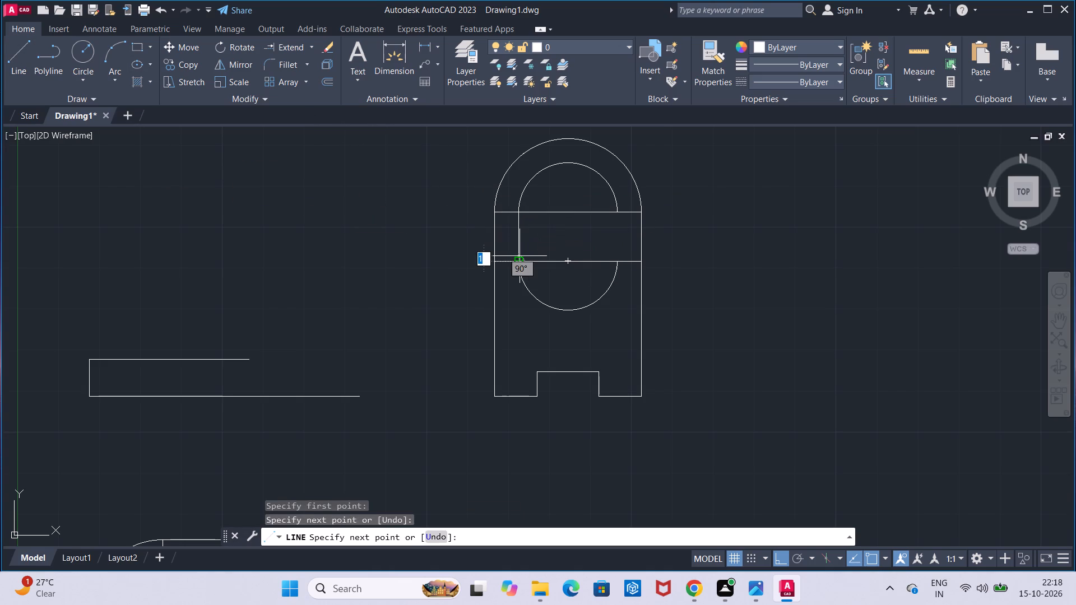
key("Escape")
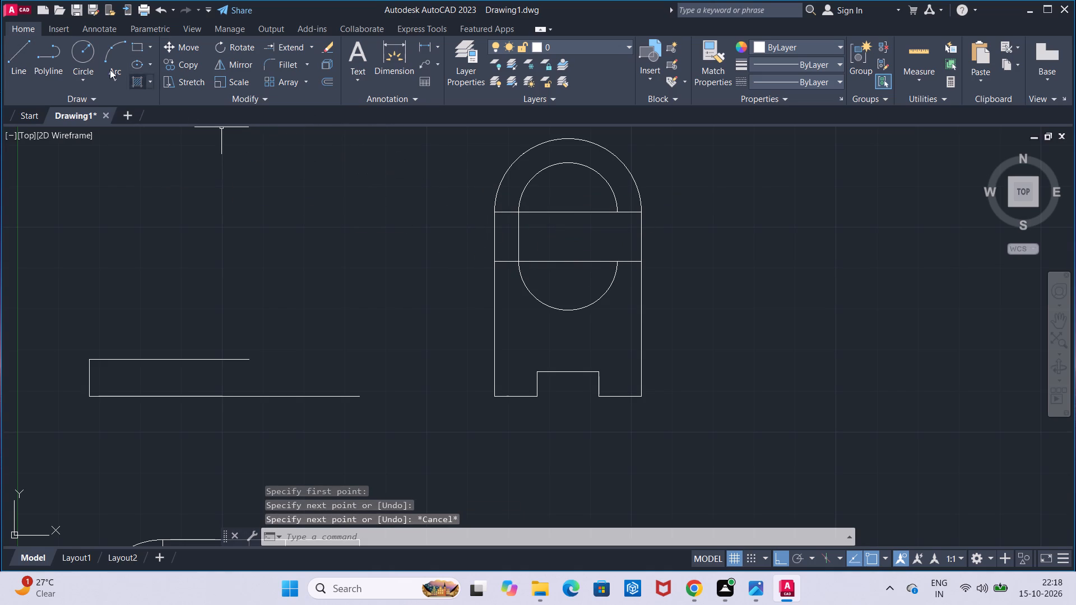
left_click(19, 55)
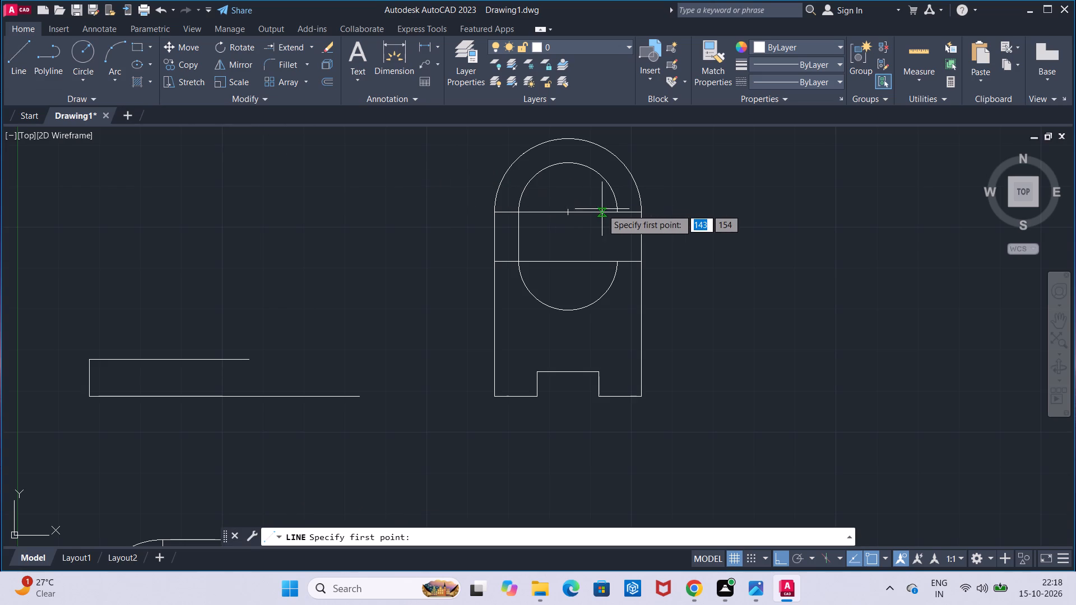
left_click(615, 208)
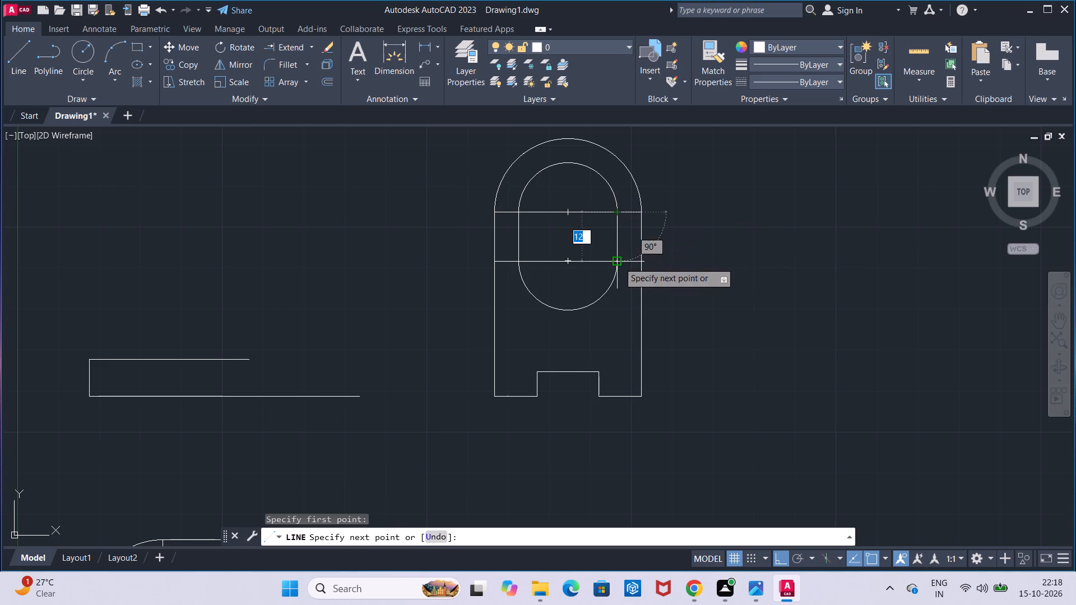
left_click(619, 262)
key("Escape")
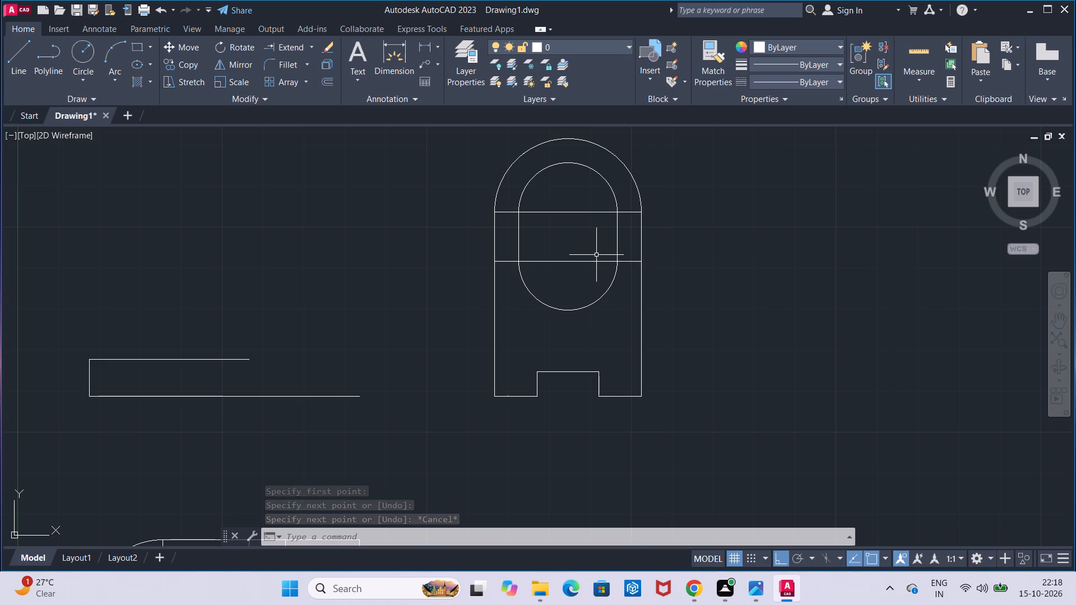
Create a vertical centreline between the left and right outer edges of the side view.
type("cl")
key("Return")
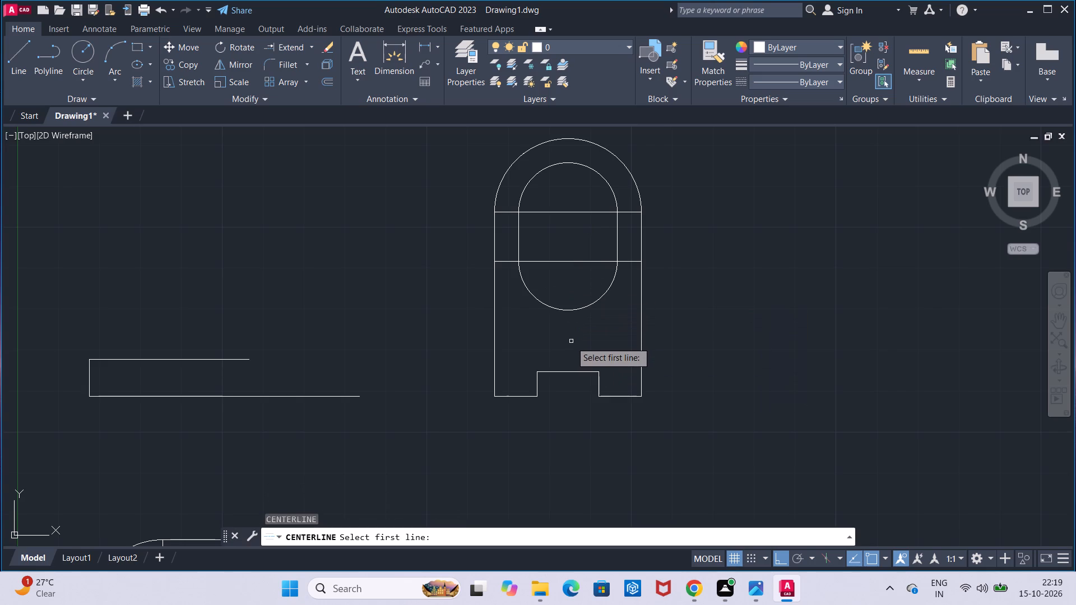
left_click(494, 367)
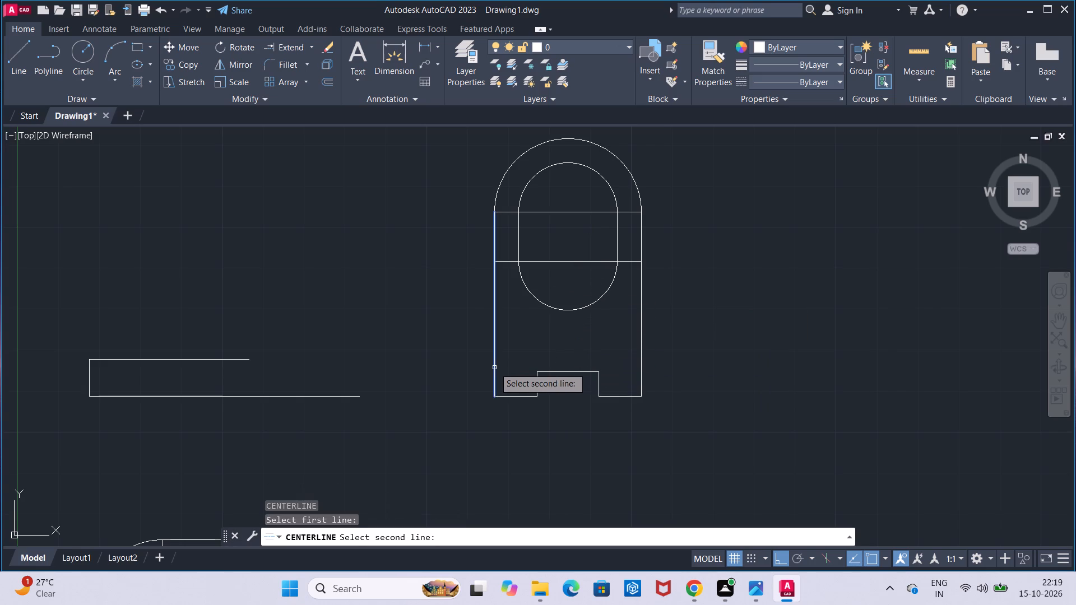
left_click(643, 330)
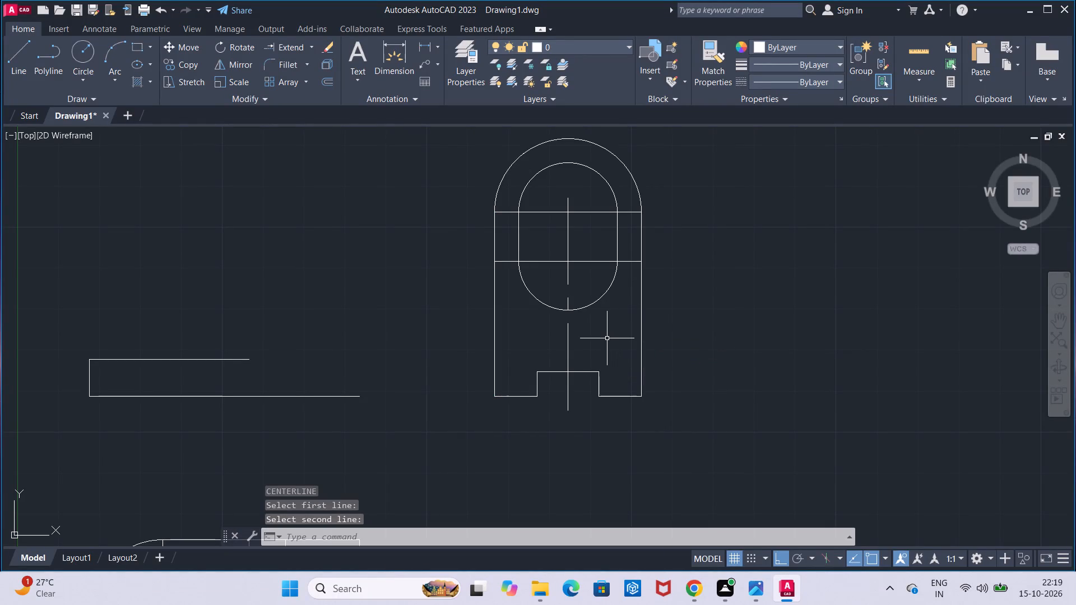
Explode the vertical centreline of the side view.
left_click(567, 342)
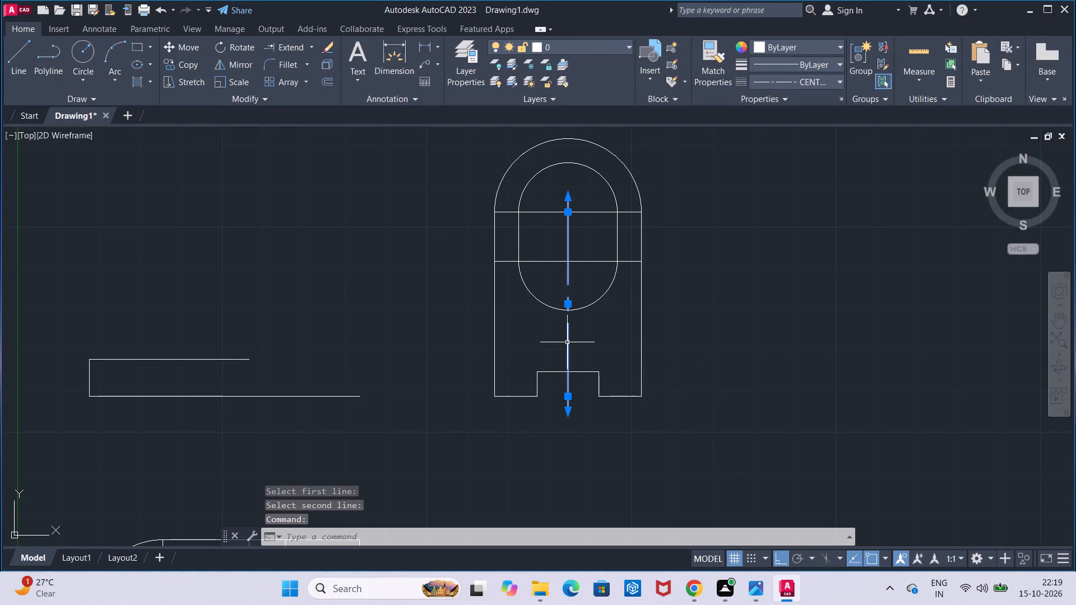
left_click(328, 69)
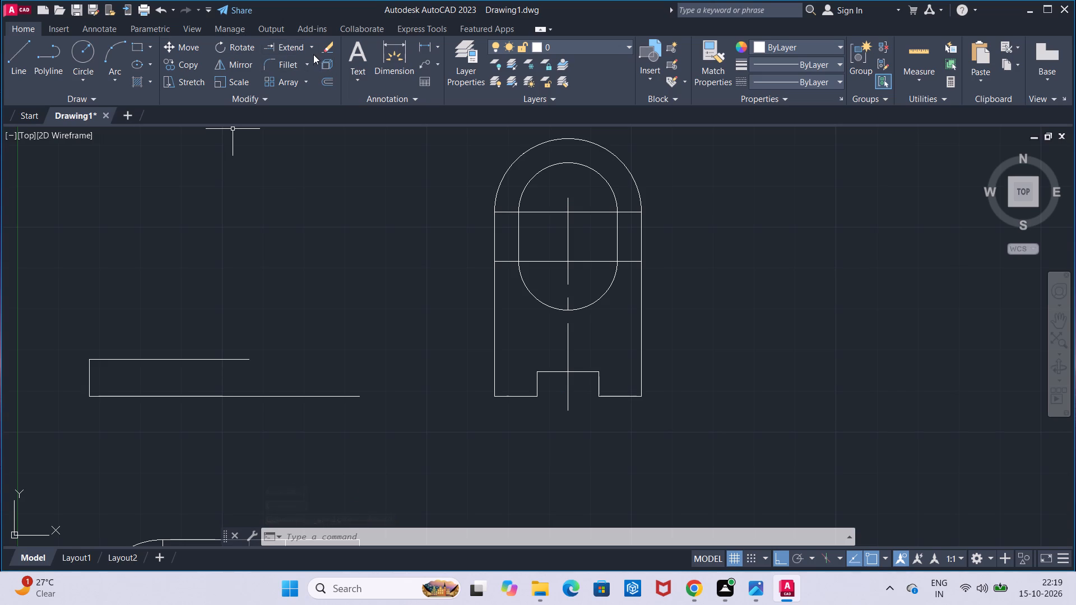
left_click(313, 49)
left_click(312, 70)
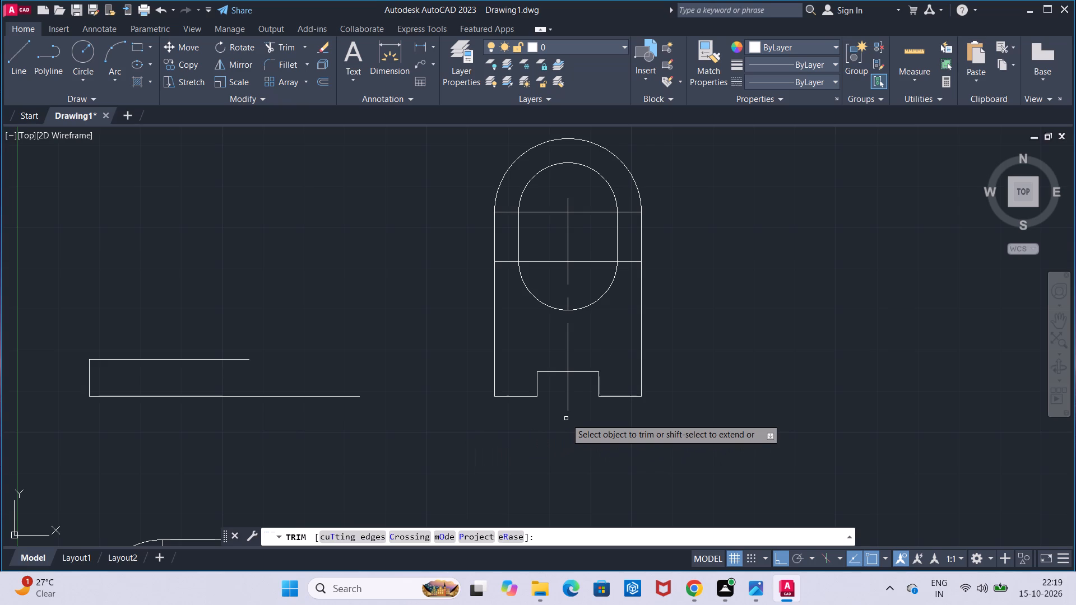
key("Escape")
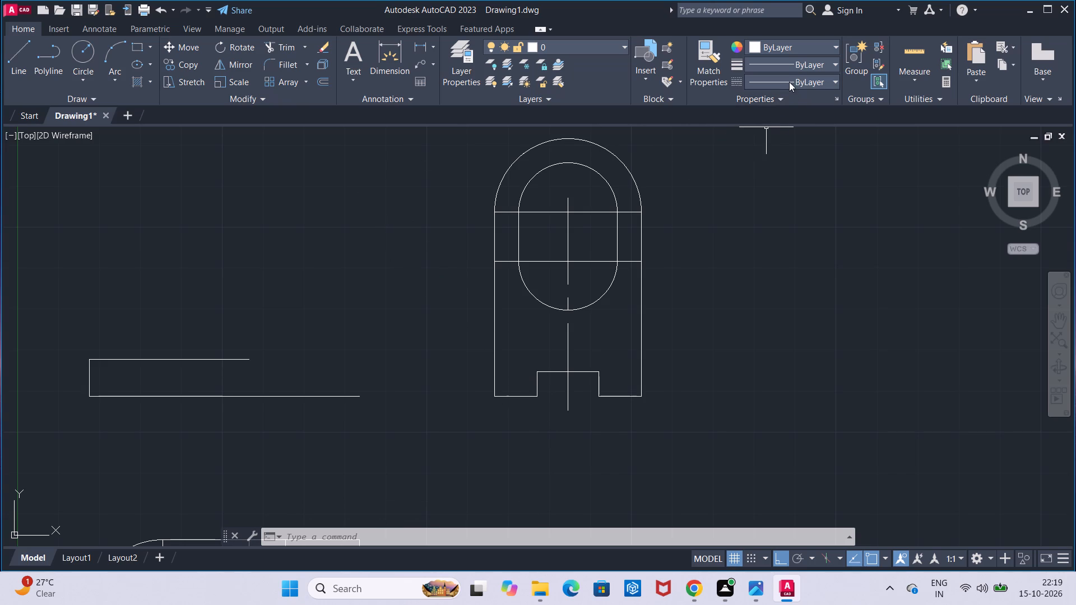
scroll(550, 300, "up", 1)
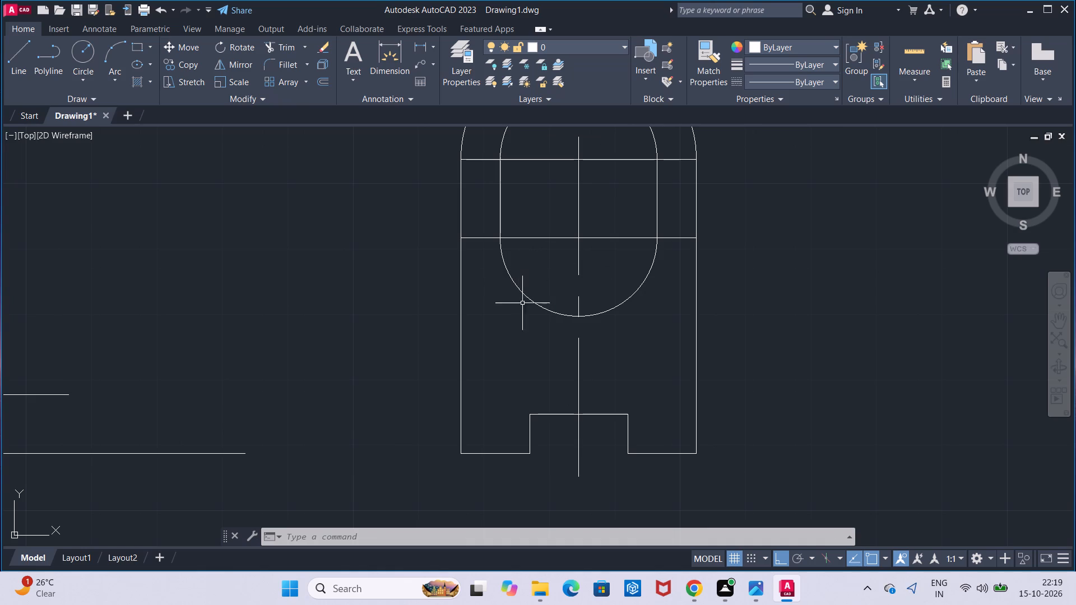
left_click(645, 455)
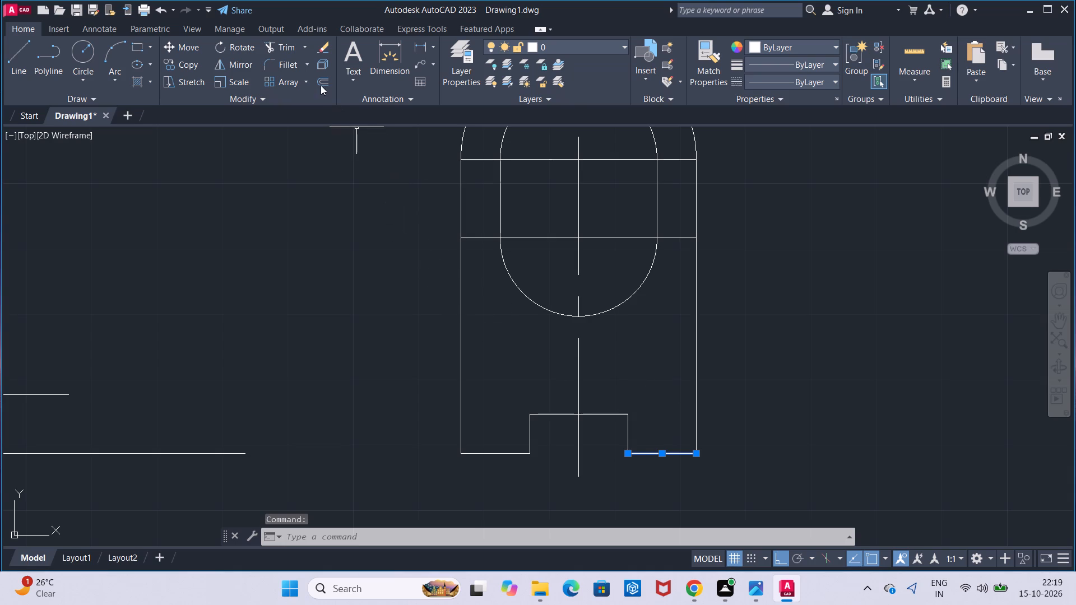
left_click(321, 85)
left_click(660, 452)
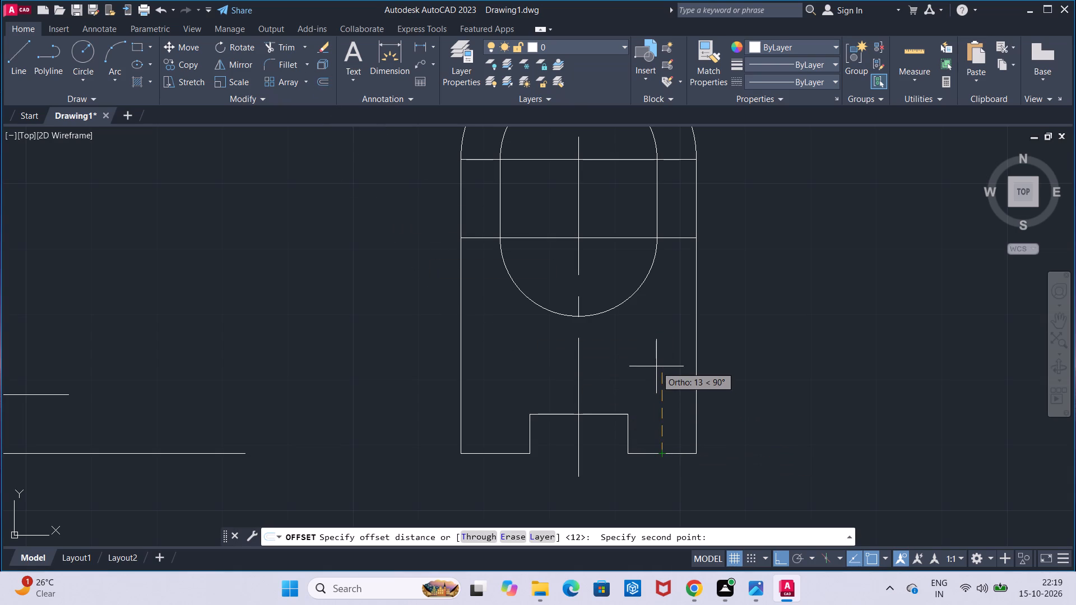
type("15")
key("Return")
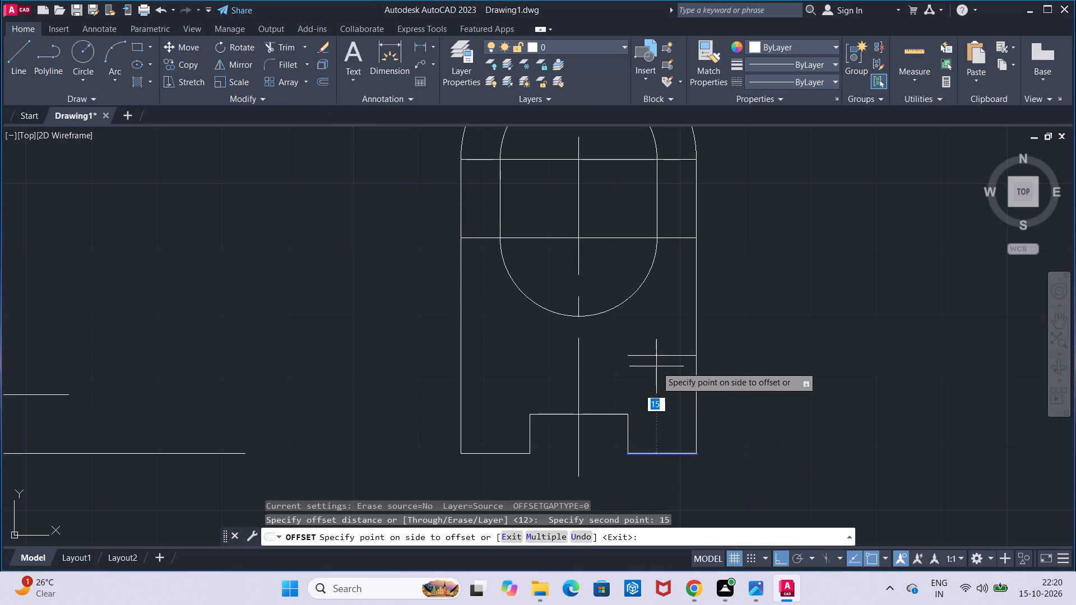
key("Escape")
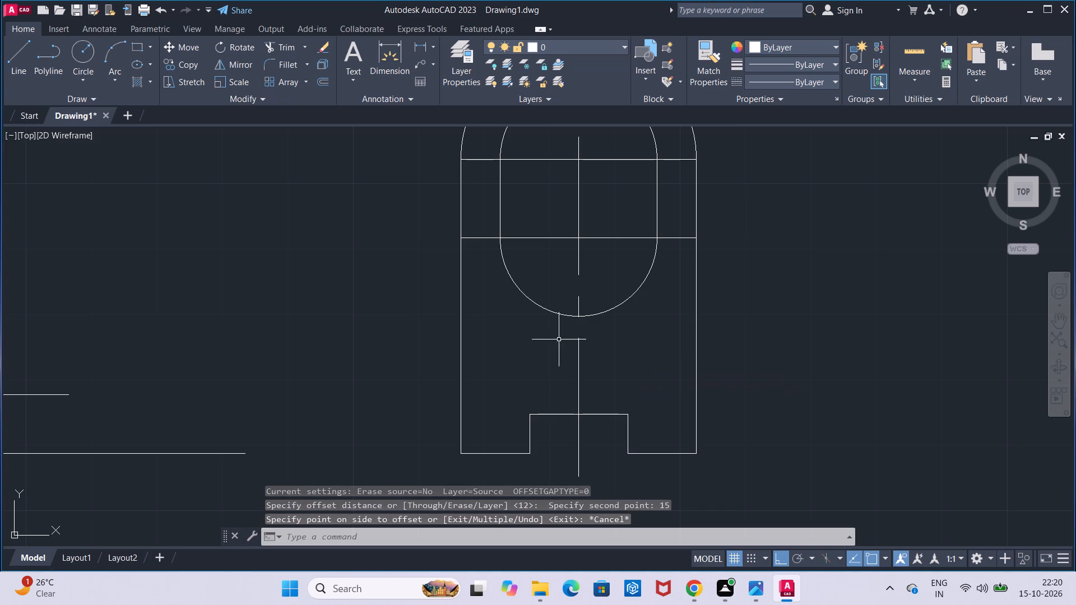
Offset the bottom edge segment left of the notch upward by 15.
left_click(325, 85)
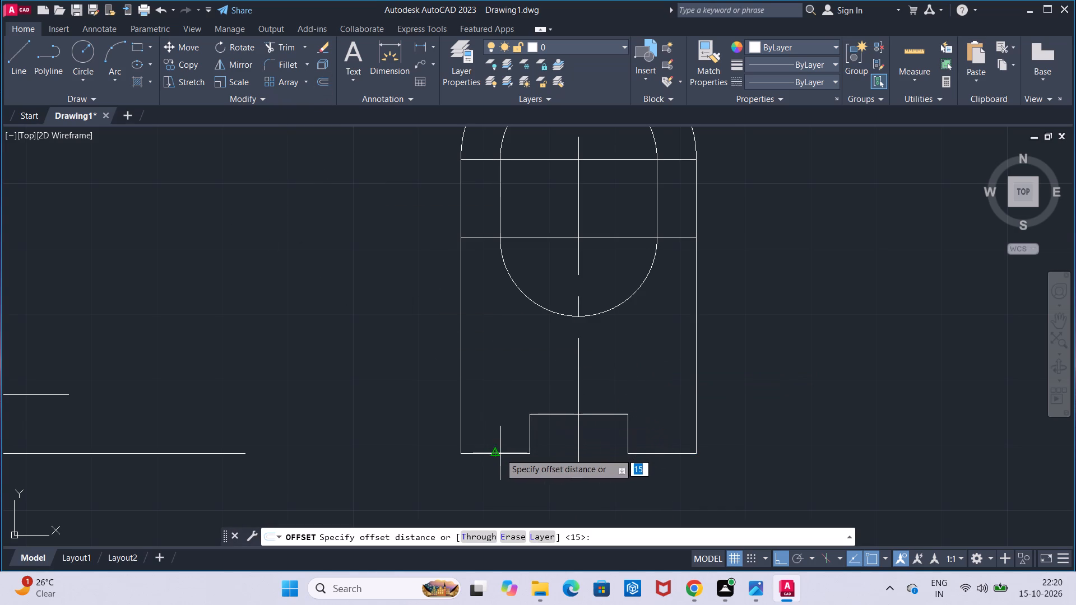
left_click(500, 453)
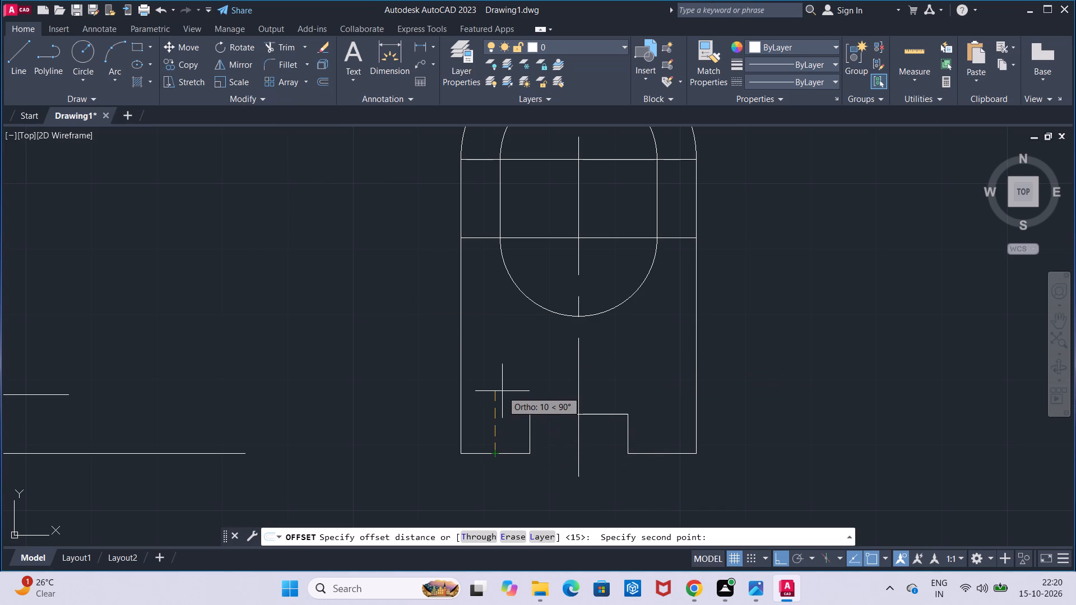
type("15")
key("Return")
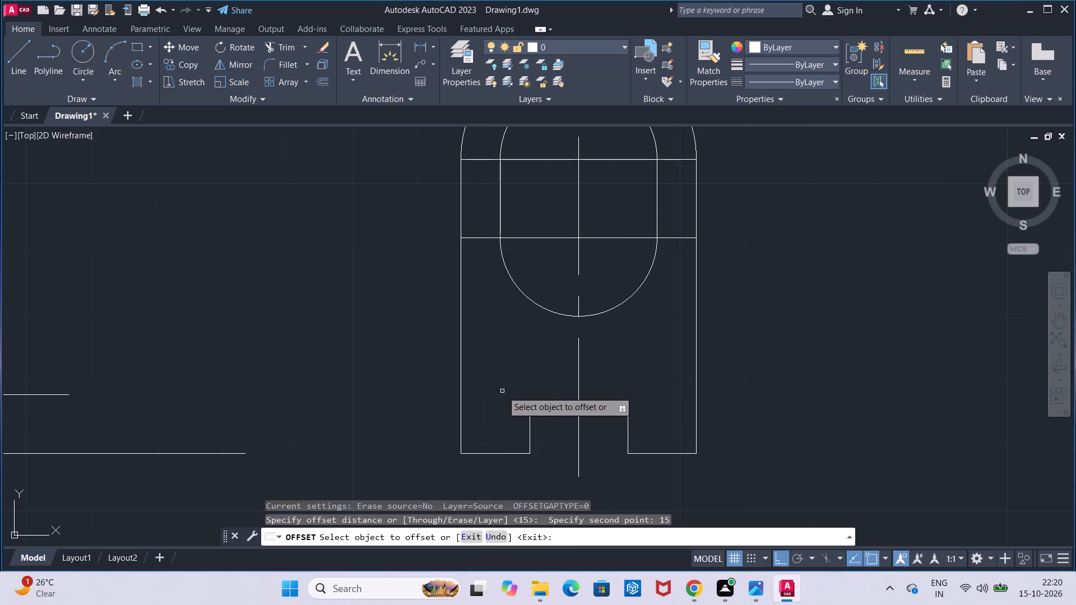
left_click(493, 452)
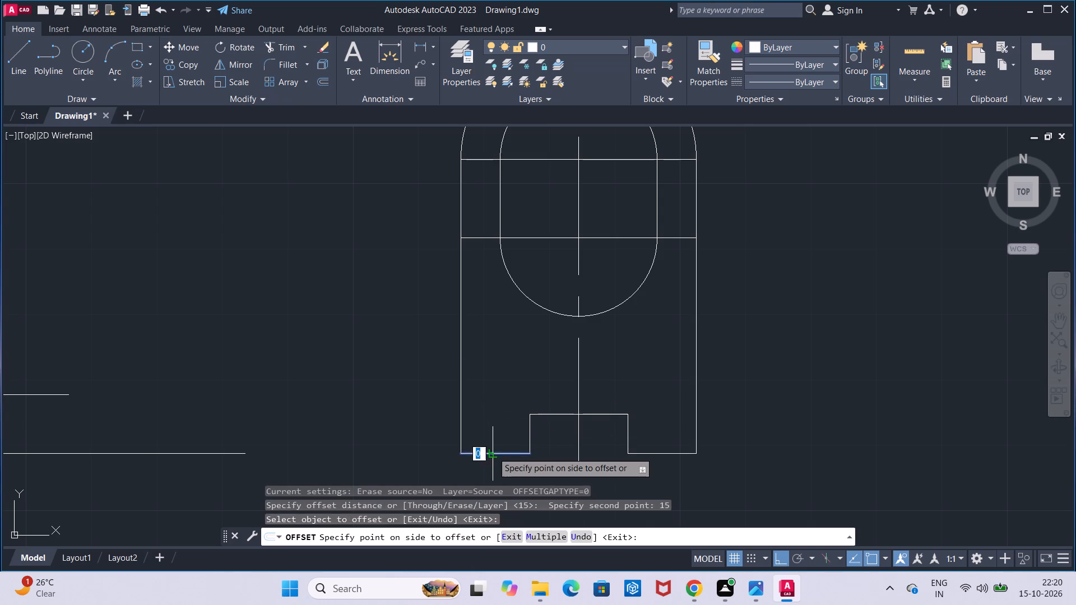
left_click(493, 436)
key("Escape")
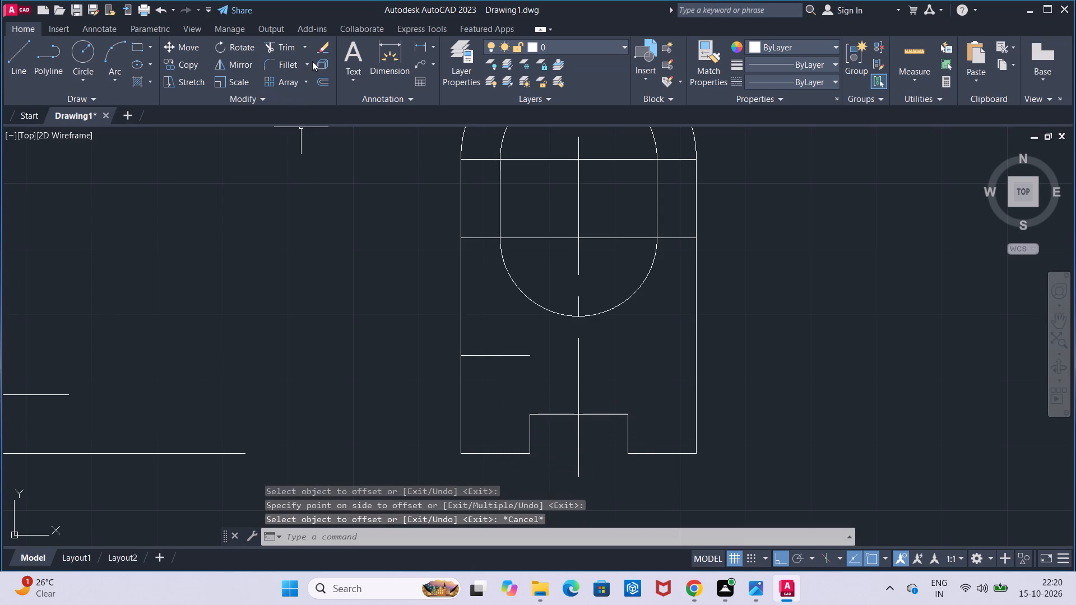
Extend the offset horizontal line above the notch across the centreline to the right outer edge.
left_click(304, 48)
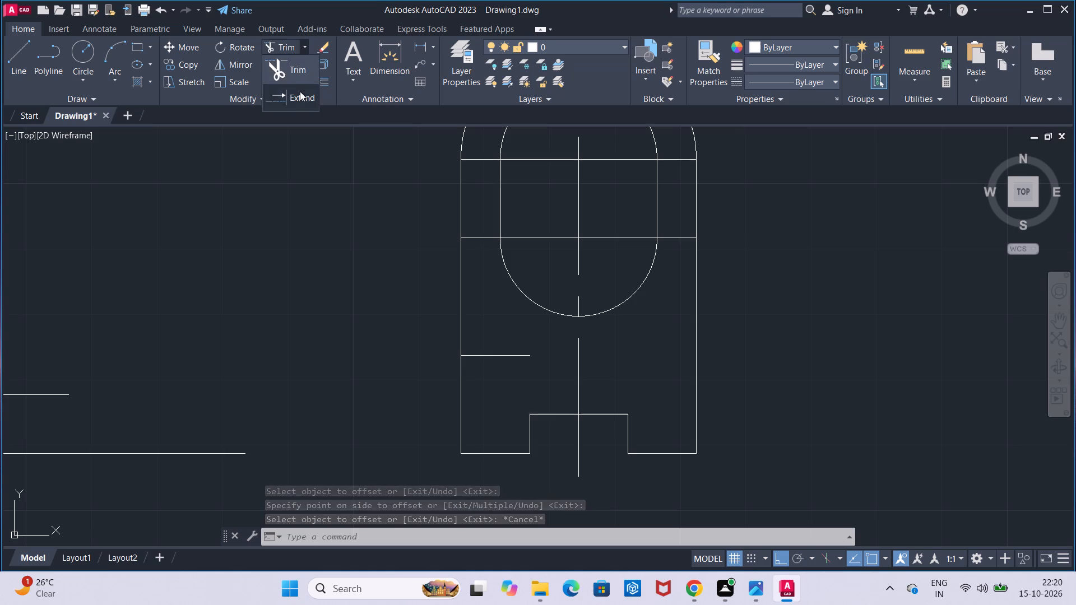
left_click(300, 91)
left_click(517, 355)
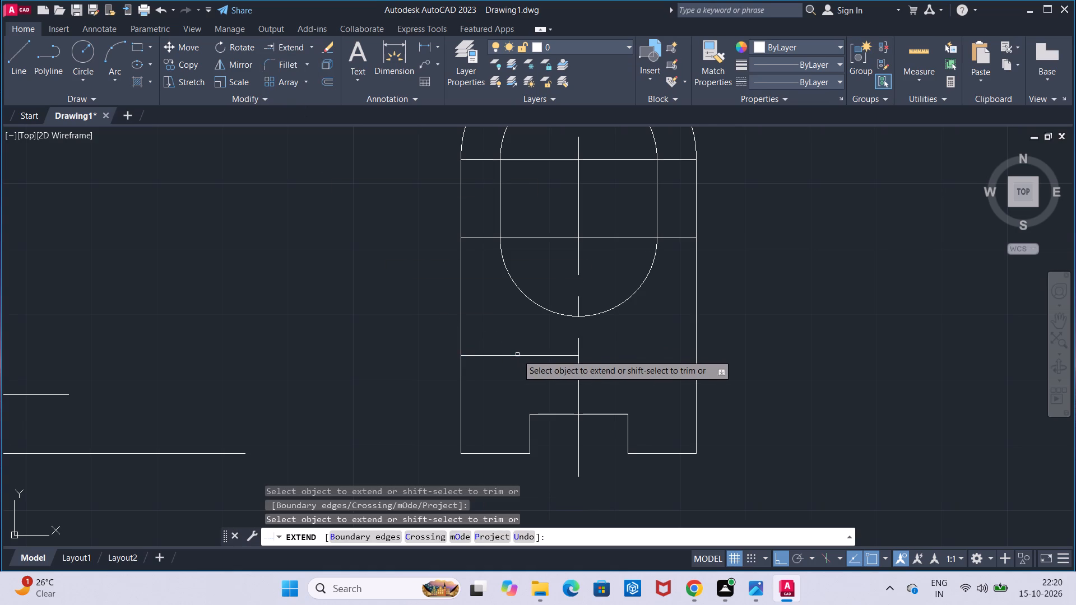
left_click(537, 355)
key("Escape")
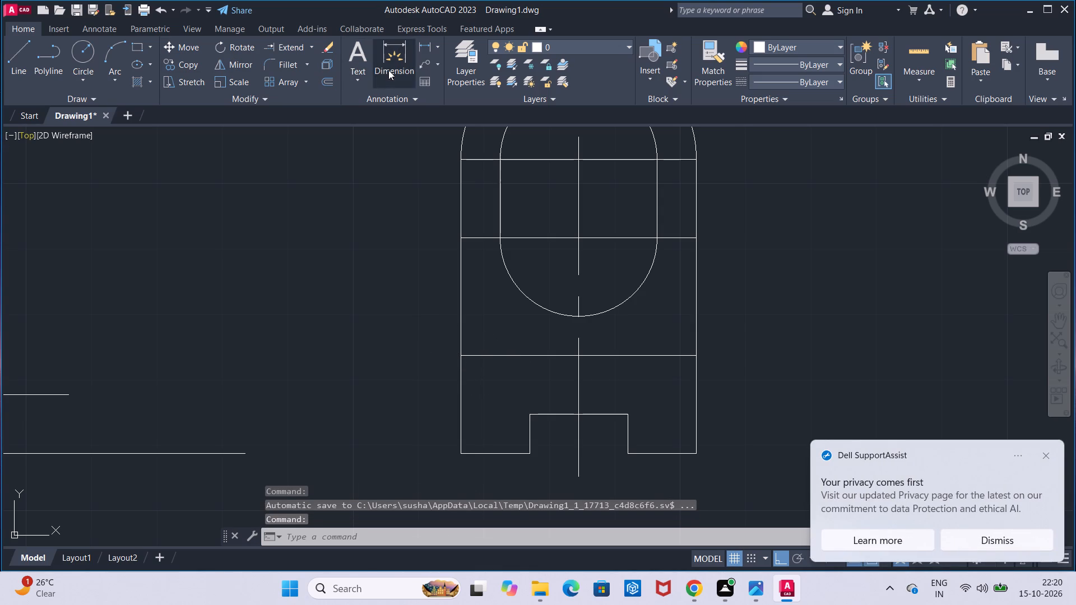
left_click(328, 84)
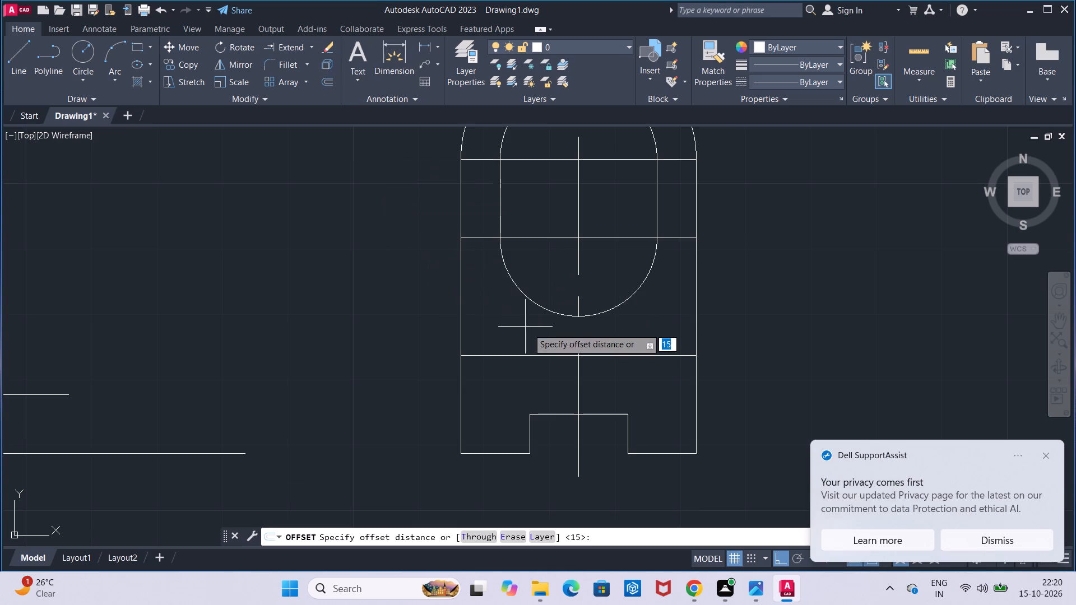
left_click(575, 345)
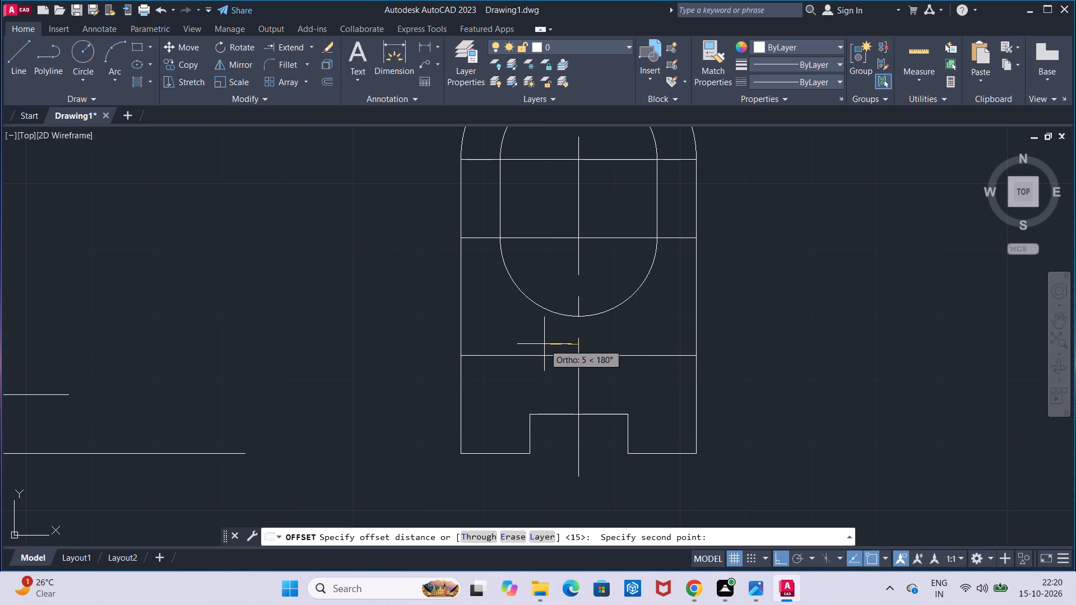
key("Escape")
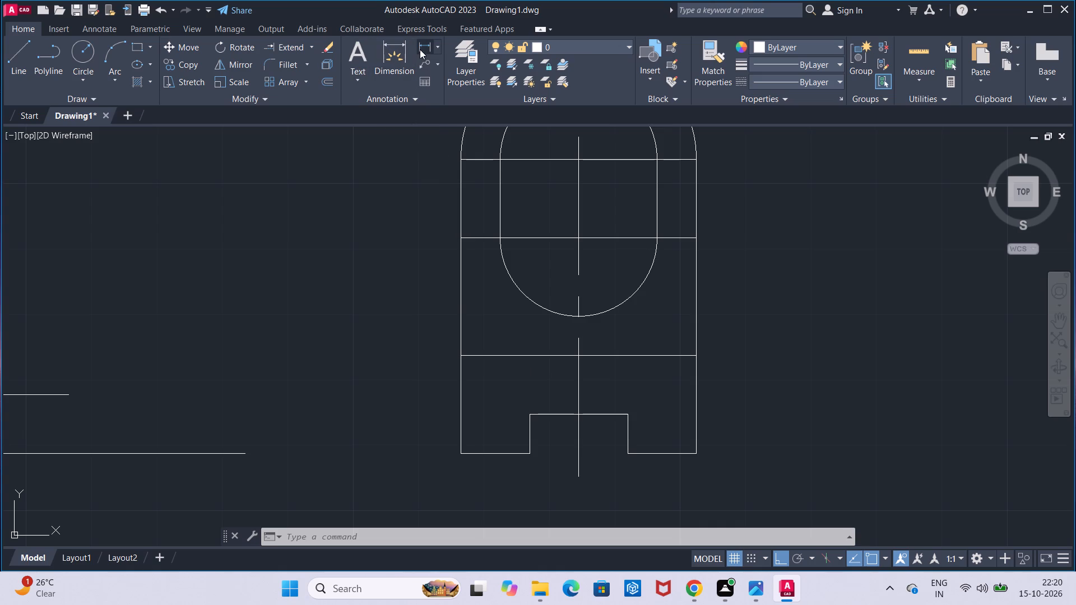
Measure the width of the notch's top edge in the side view with a linear dimension.
left_click(420, 49)
left_click(532, 419)
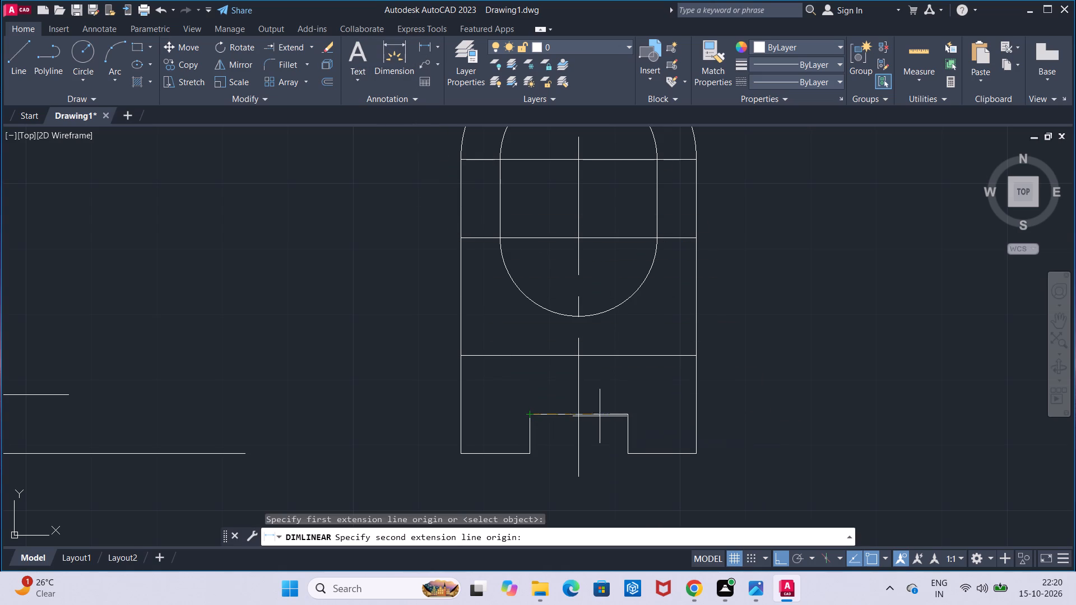
left_click(626, 415)
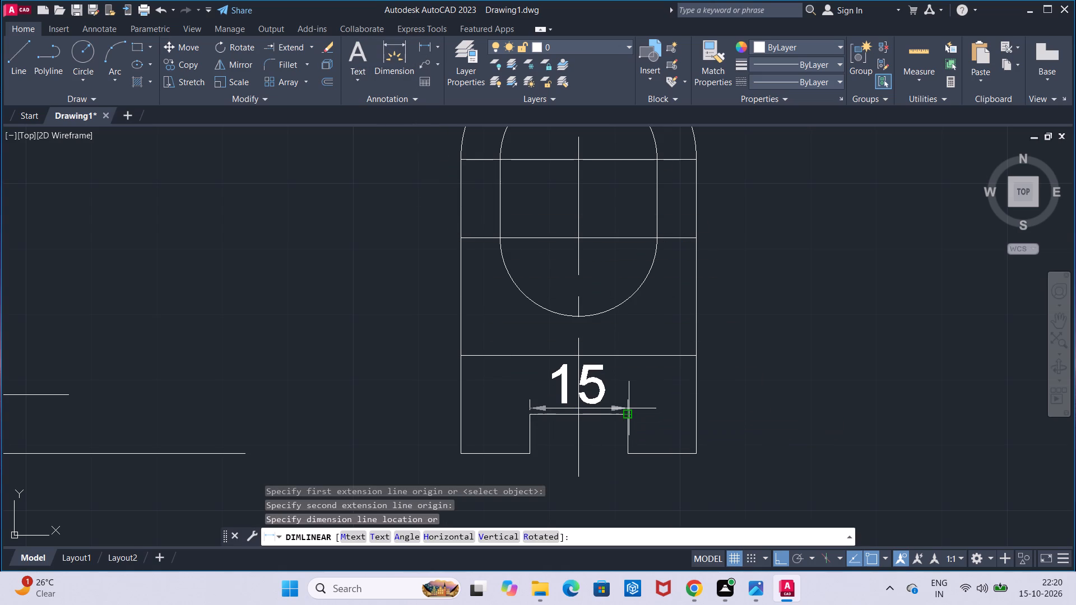
key("Escape")
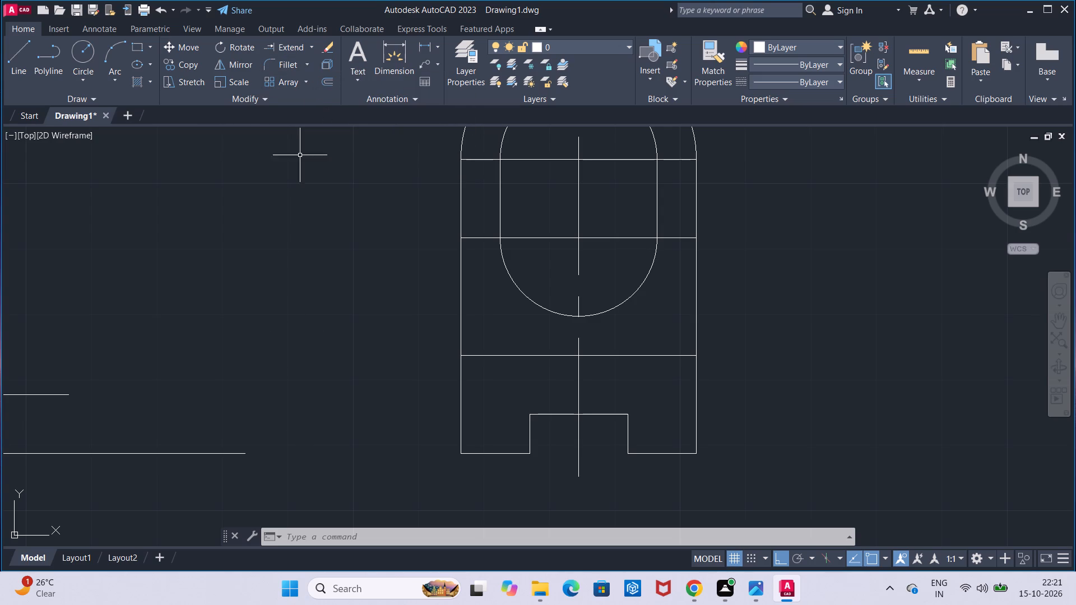
Offset the side view's vertical centreline by 9 to both sides.
left_click(315, 47)
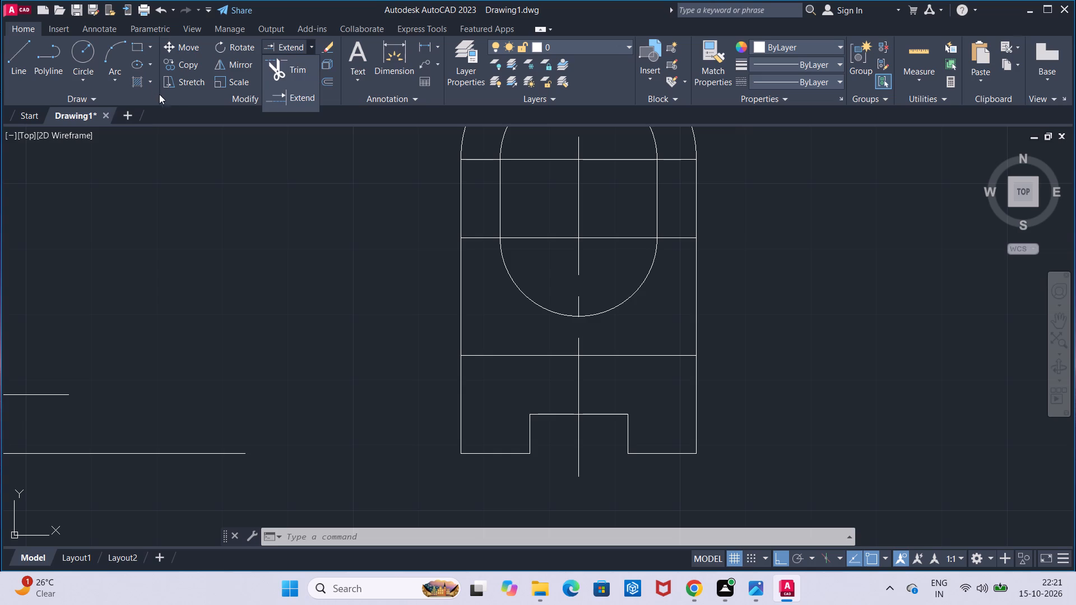
left_click(229, 162)
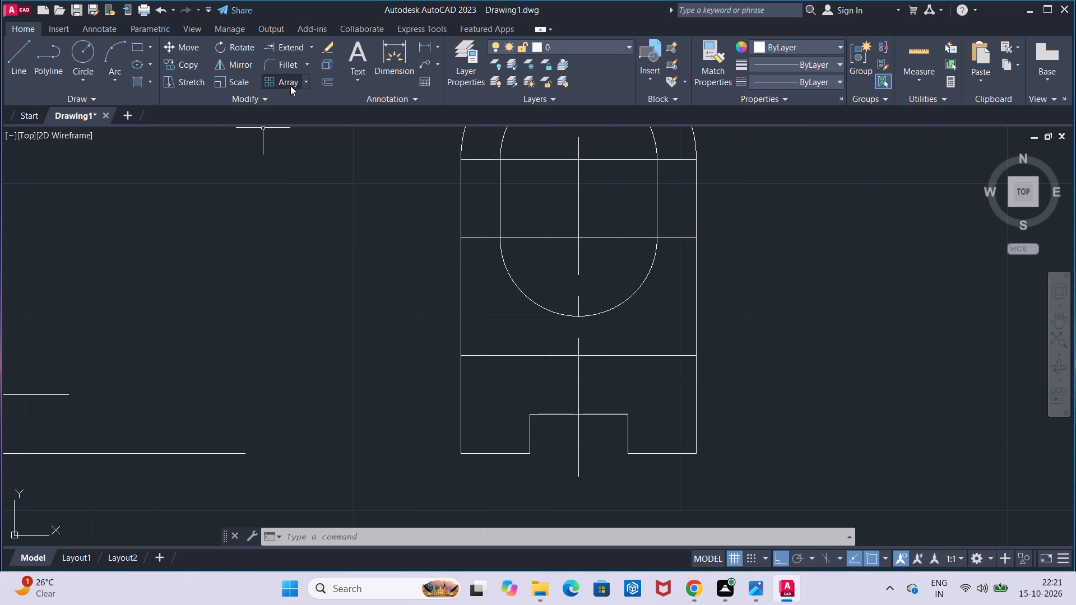
left_click(325, 83)
left_click(573, 390)
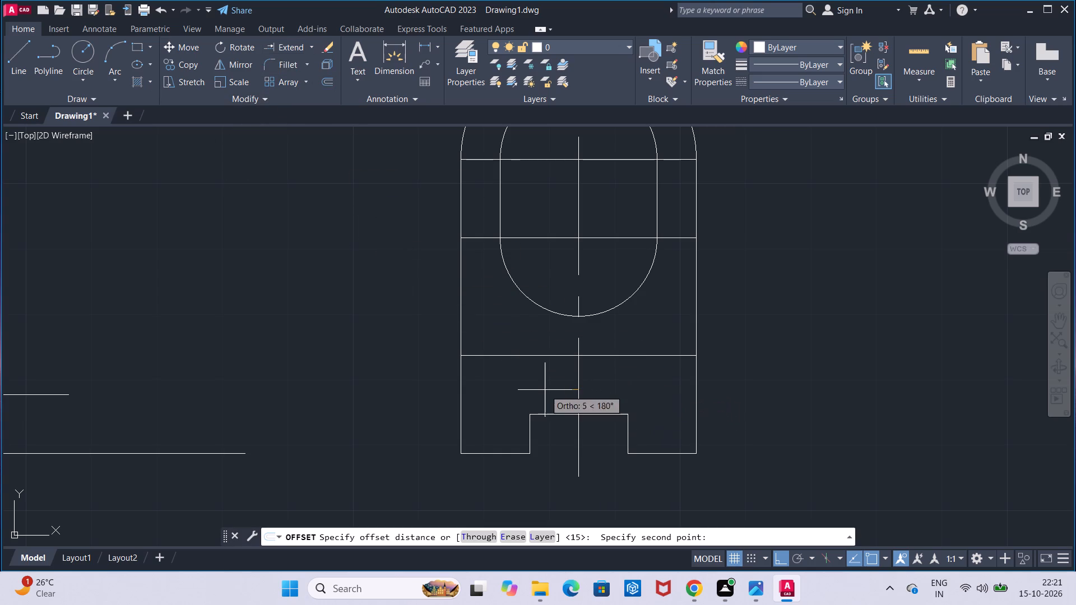
key("9")
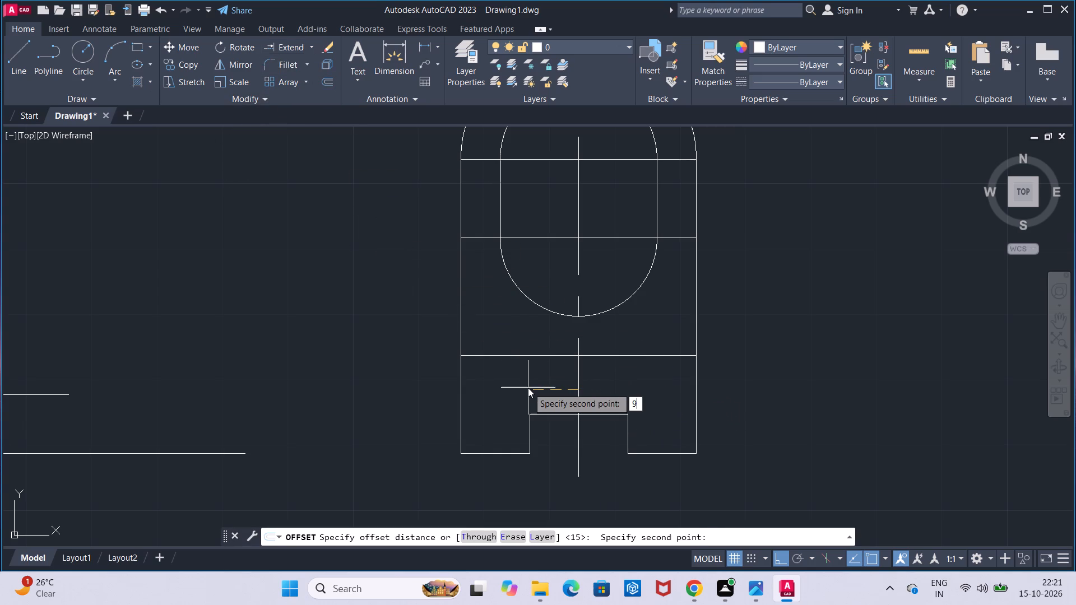
key("Return")
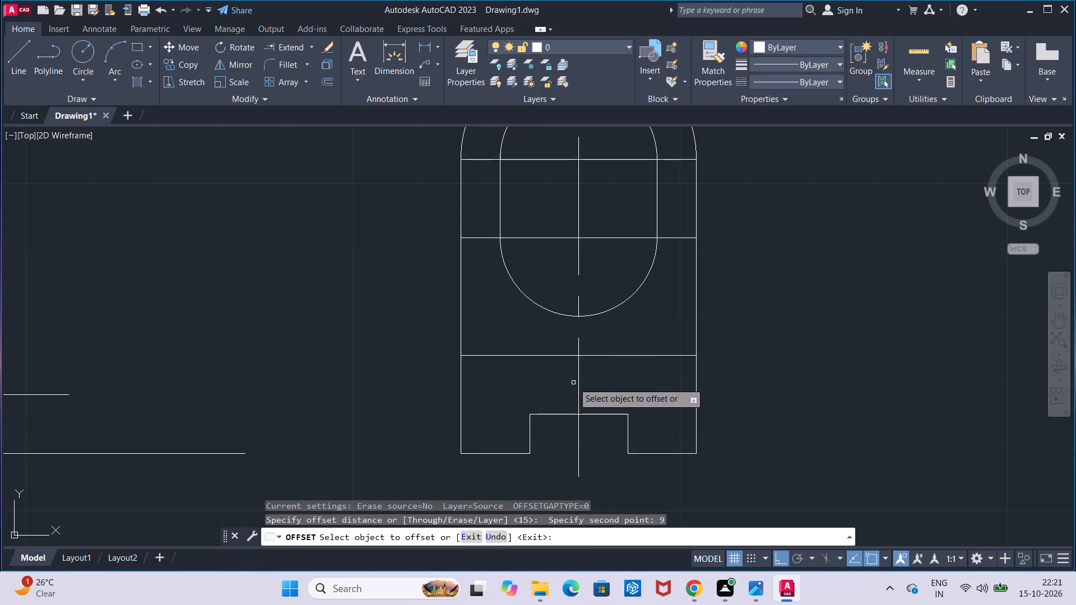
left_click(578, 380)
left_click(573, 381)
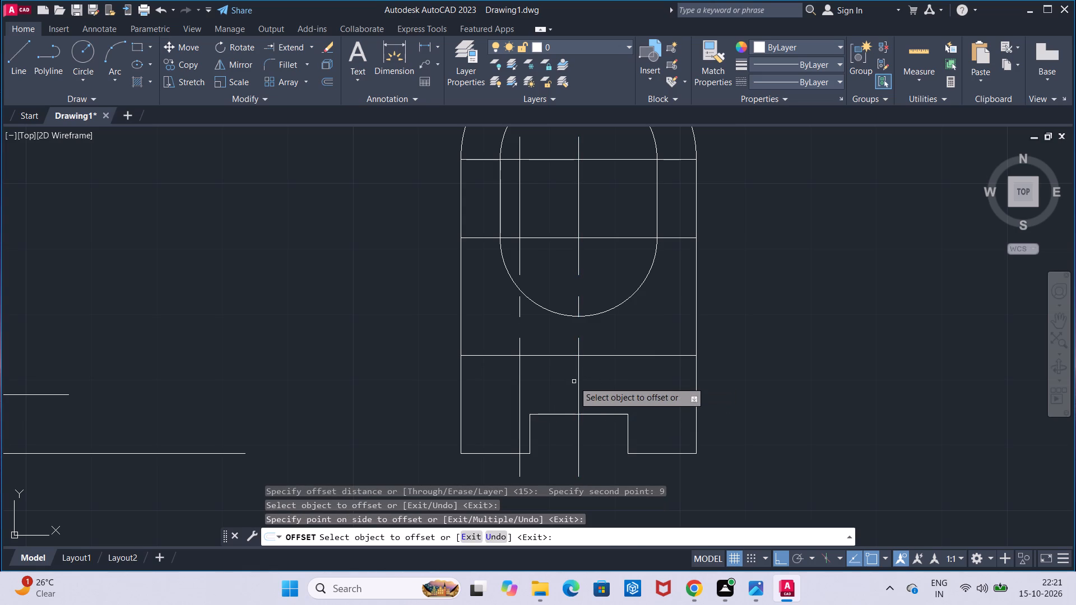
left_click(577, 388)
left_click(596, 391)
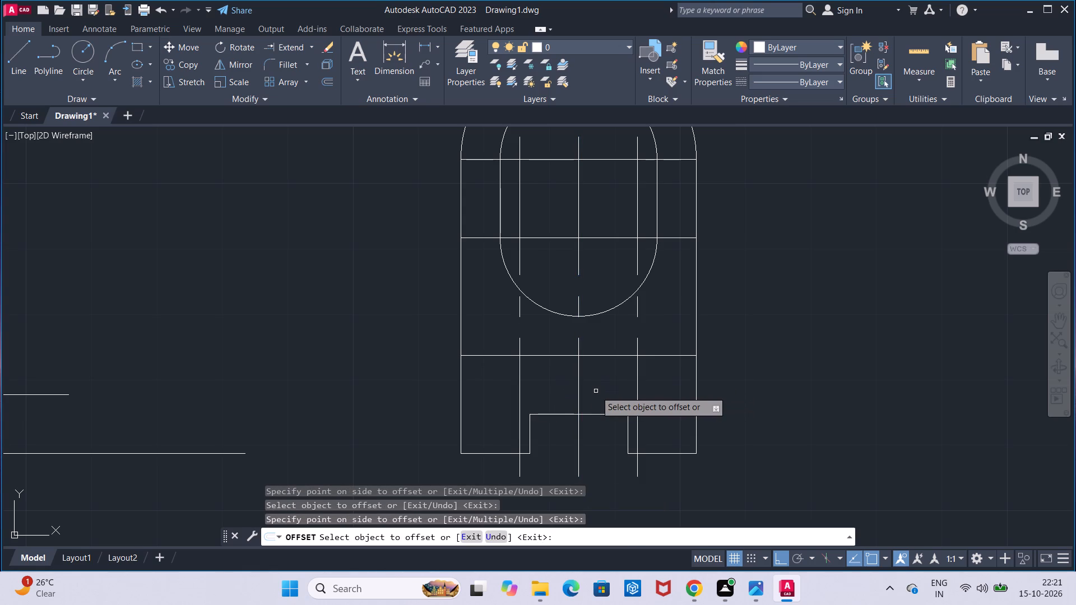
key("Escape")
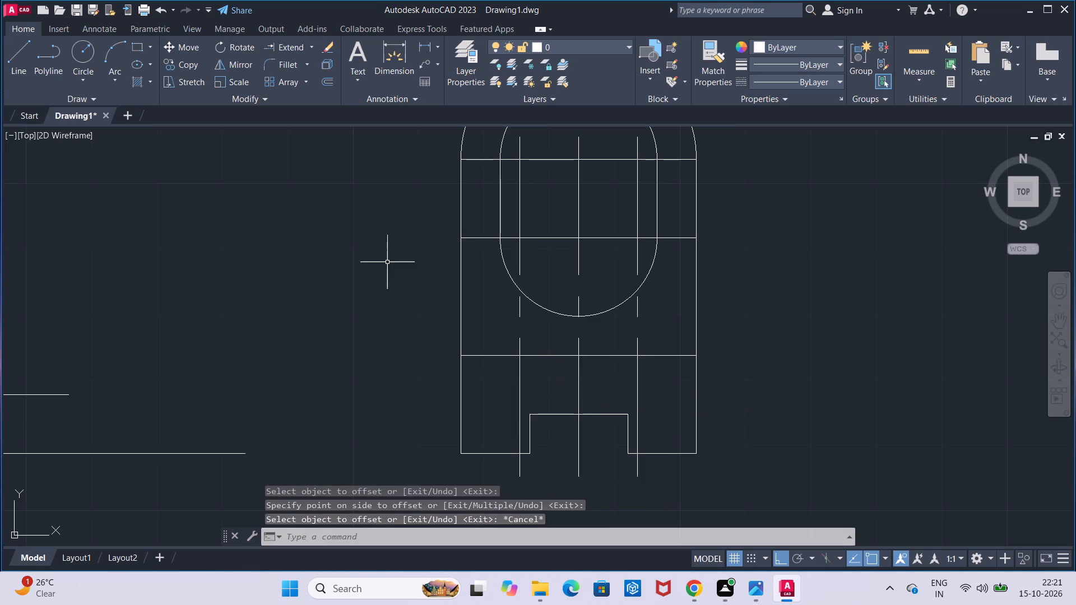
Trim the parts of both offset vertical lines that lie above the slot's lower arc.
left_click(308, 47)
left_click(307, 65)
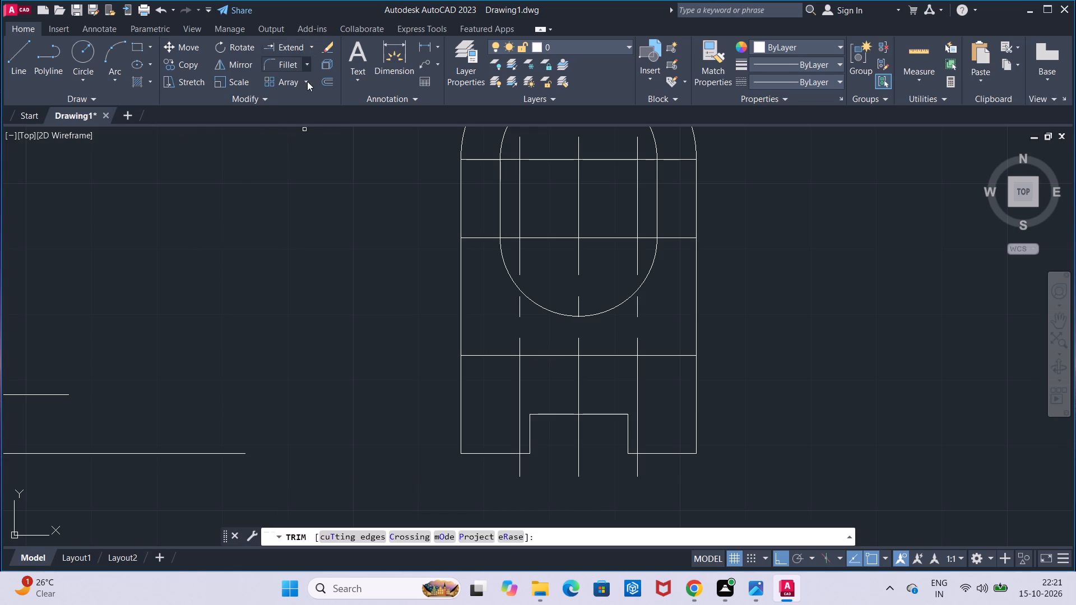
left_click(518, 147)
left_click(519, 194)
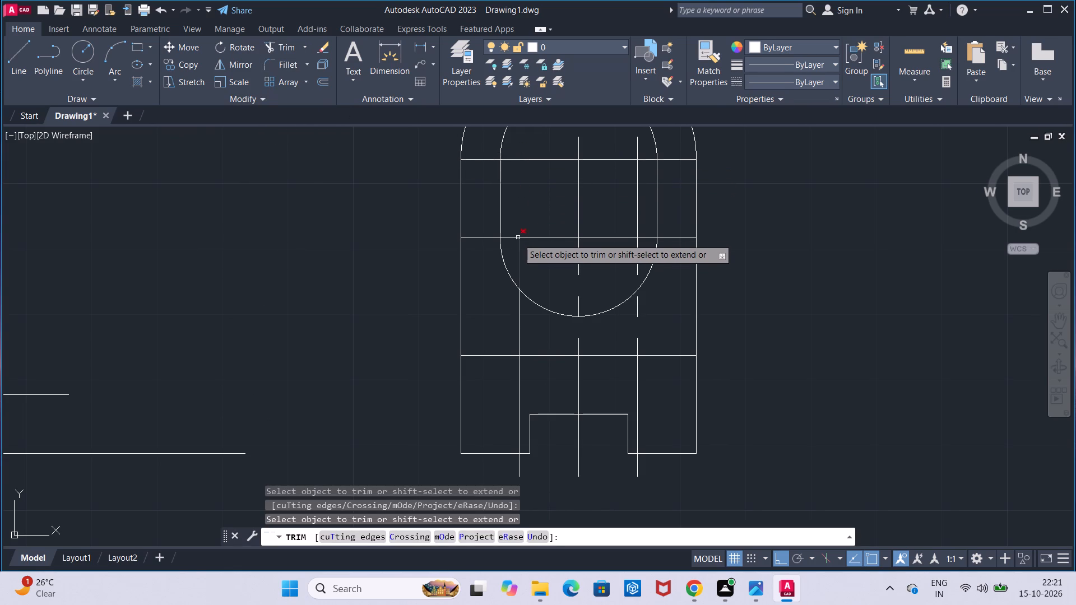
left_click(519, 246)
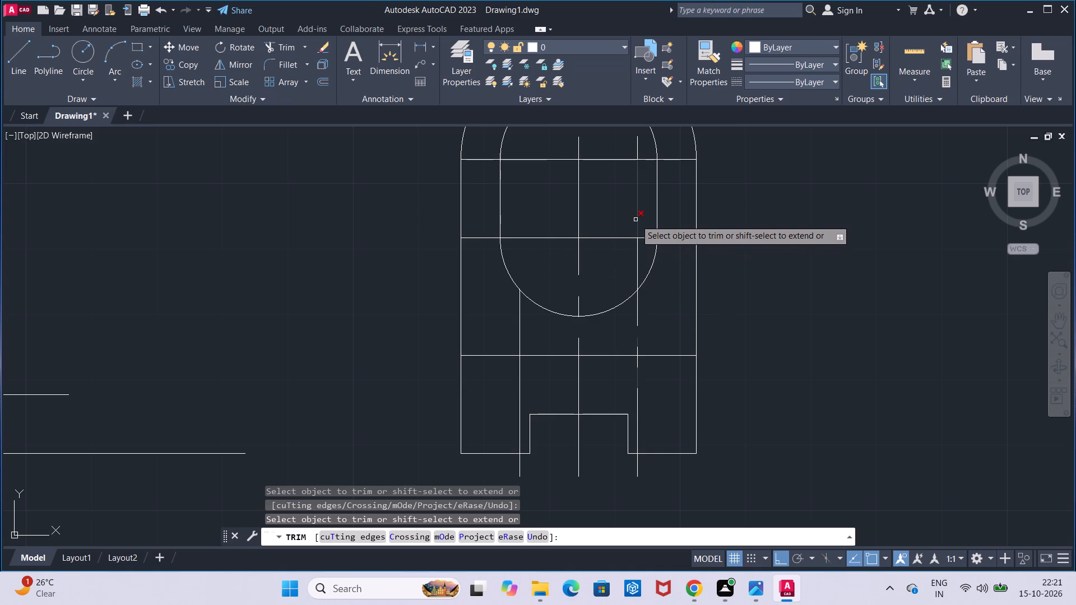
left_click(636, 220)
left_click(637, 151)
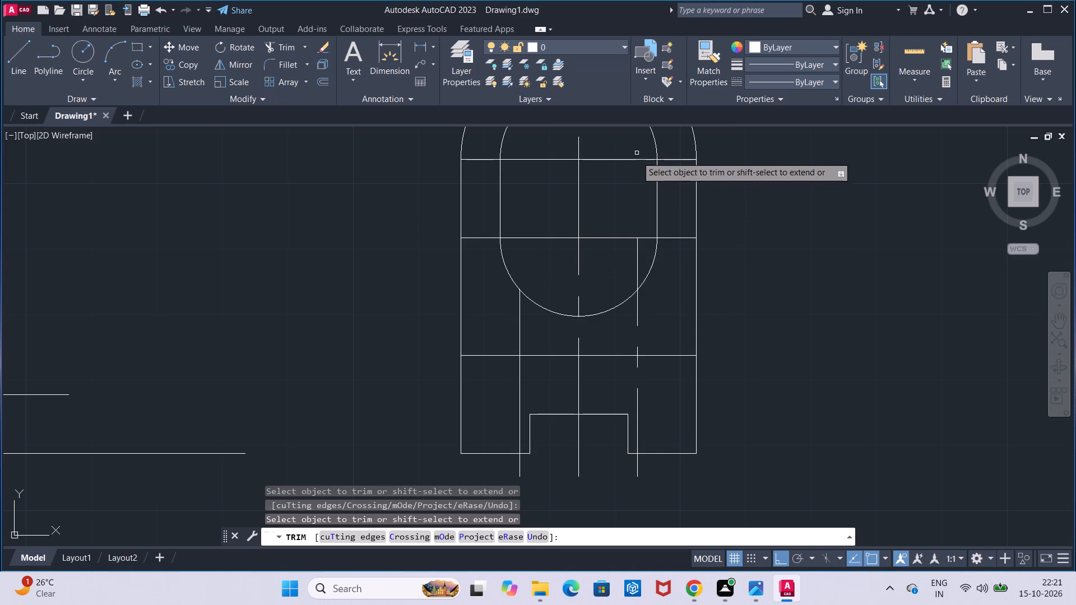
left_click(638, 250)
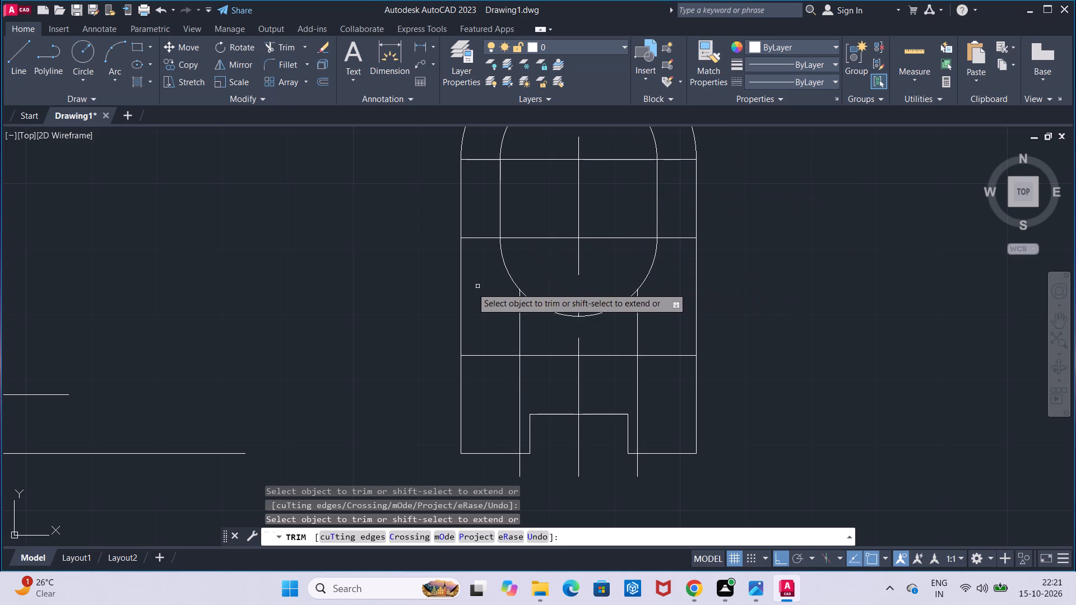
key("Escape")
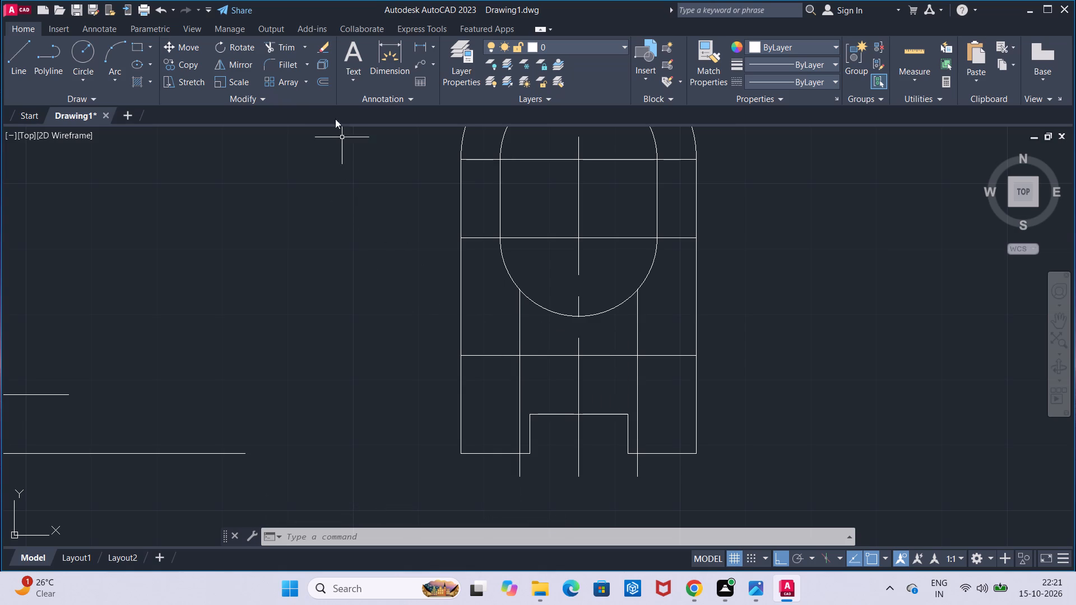
Trim both offset vertical lines below the horizontal edge above the notch, including the stubs under the base.
left_click(286, 45)
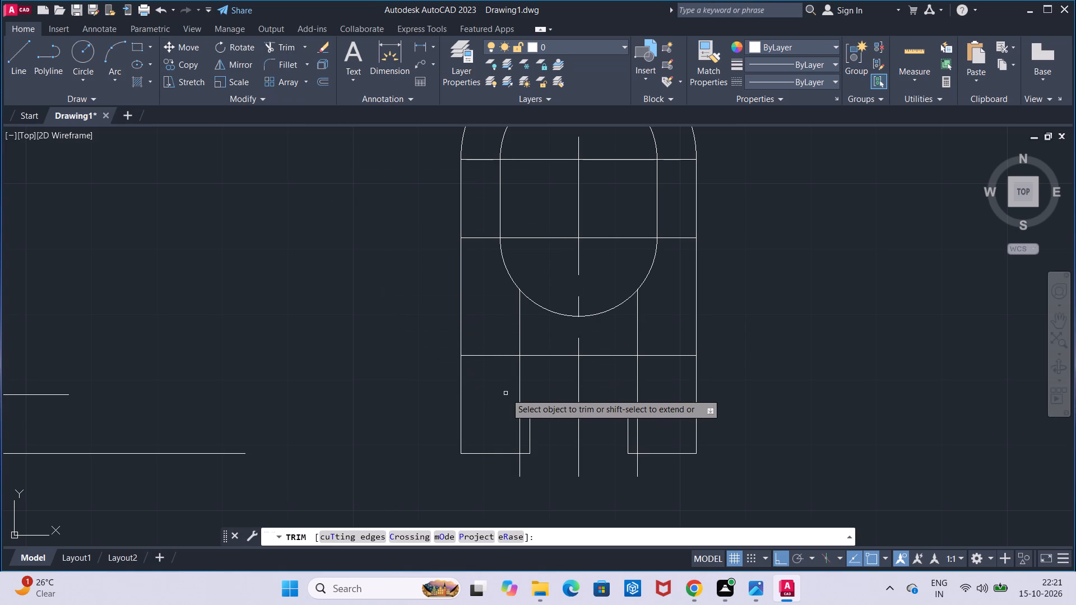
left_click(521, 389)
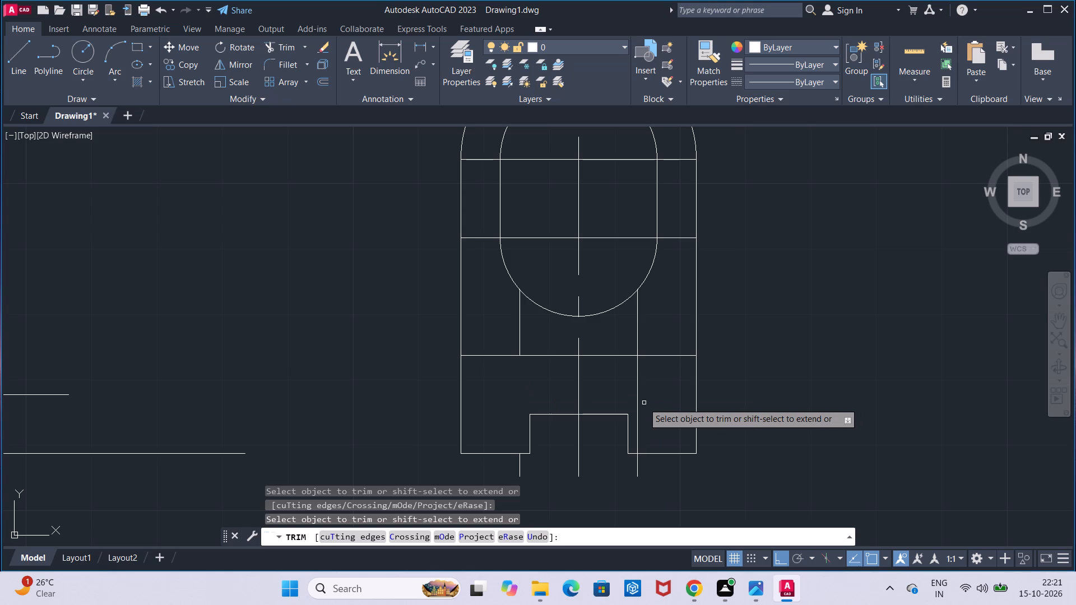
left_click(639, 403)
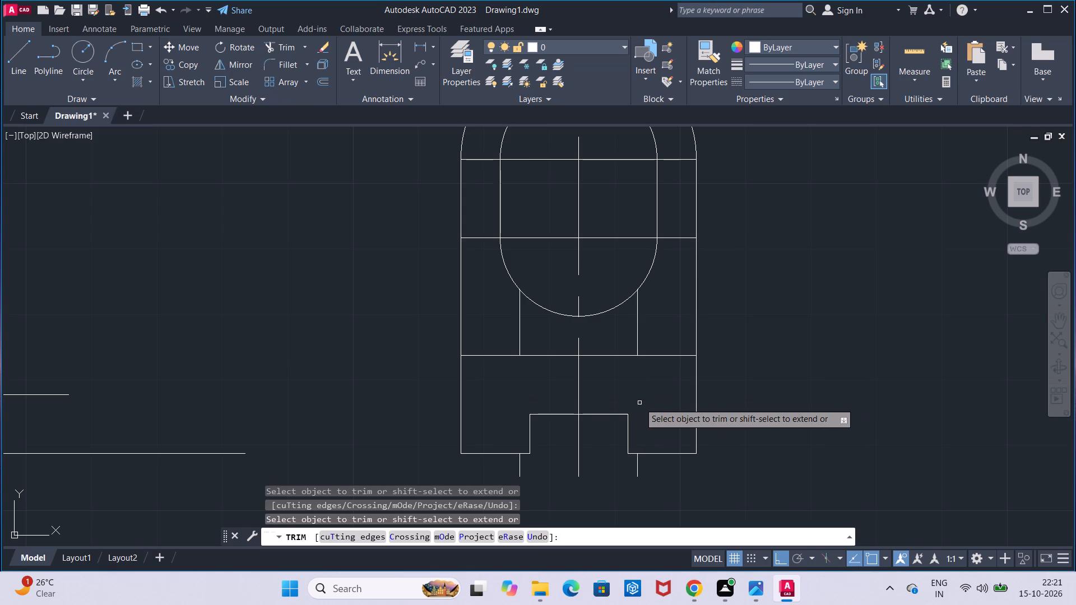
left_click(636, 466)
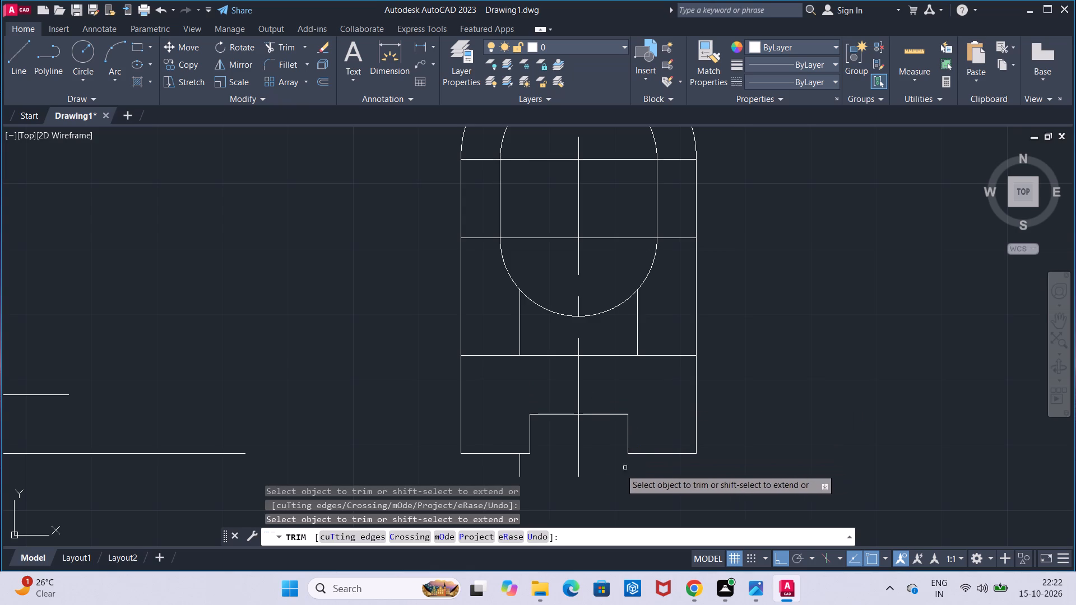
left_click(519, 471)
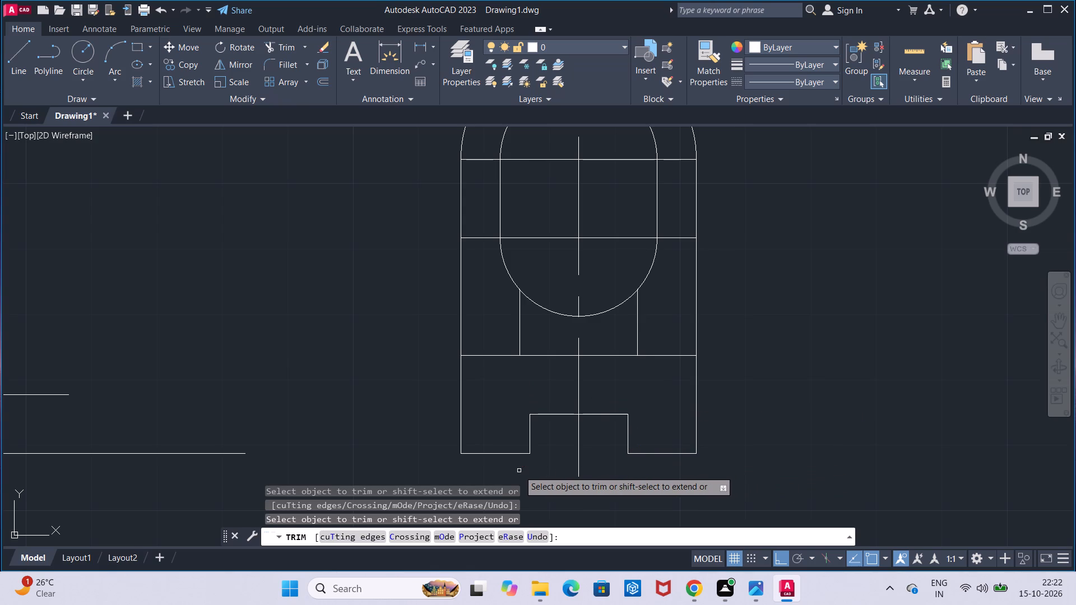
key("Escape")
Change the linetype of the two short vertical lines below the slot to ByLayer.
left_click(518, 329)
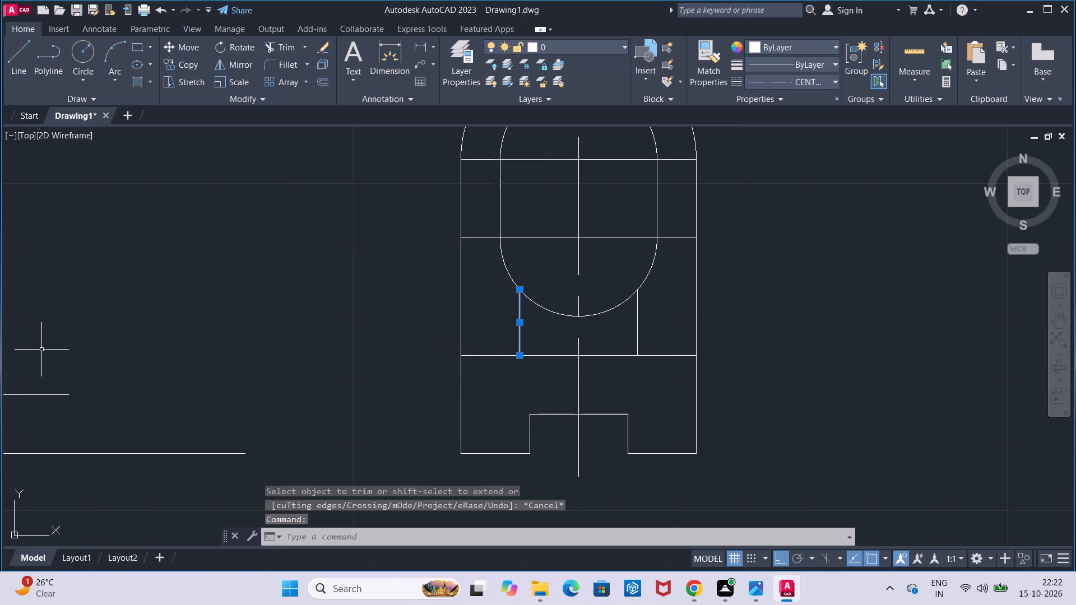
left_click(762, 83)
left_click(769, 97)
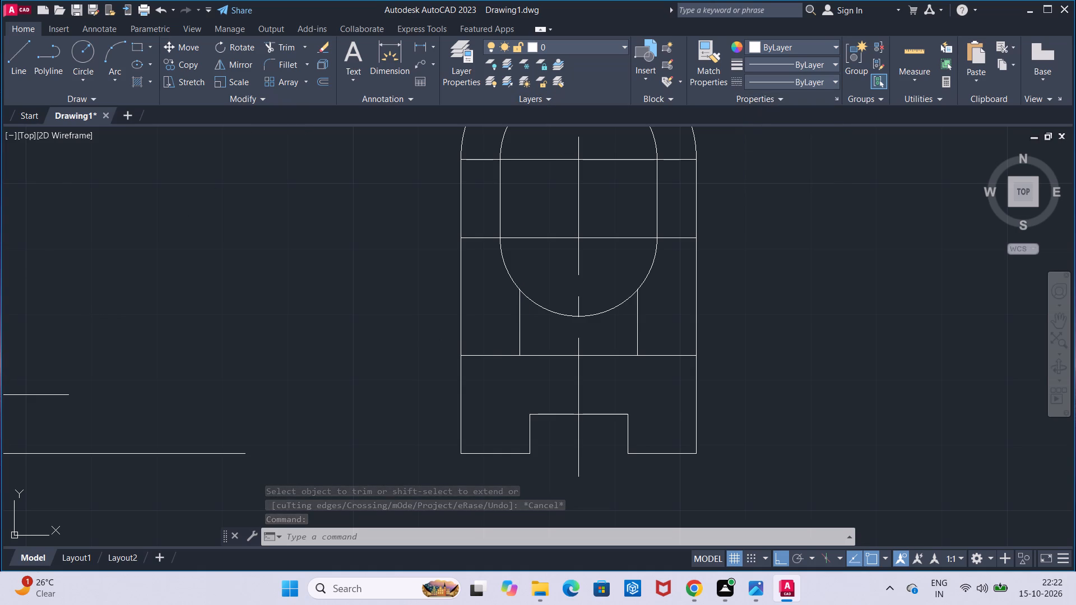
left_click(638, 333)
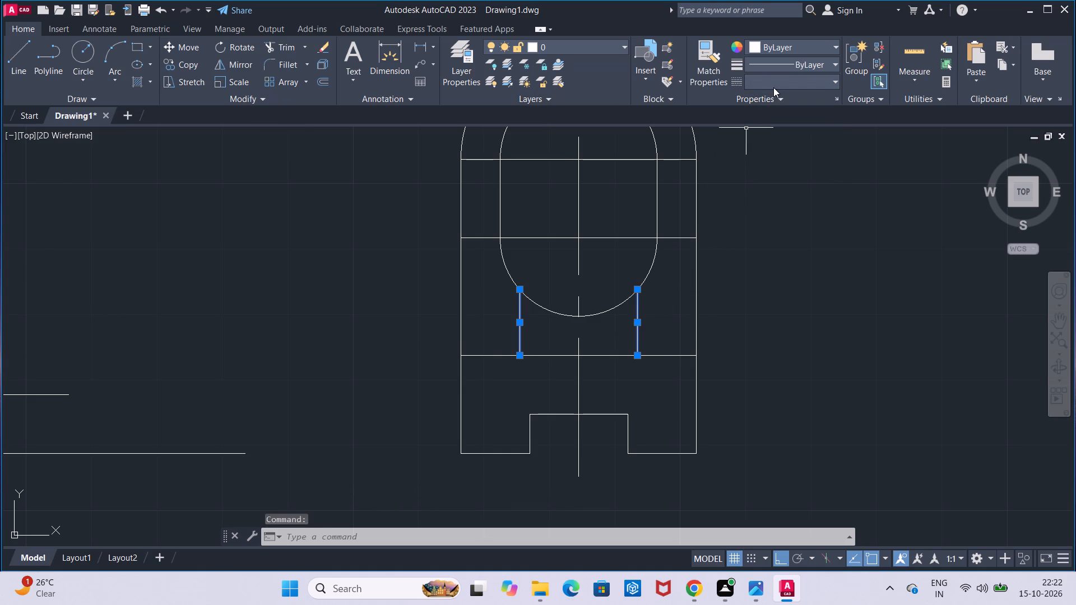
left_click(774, 86)
left_click(780, 96)
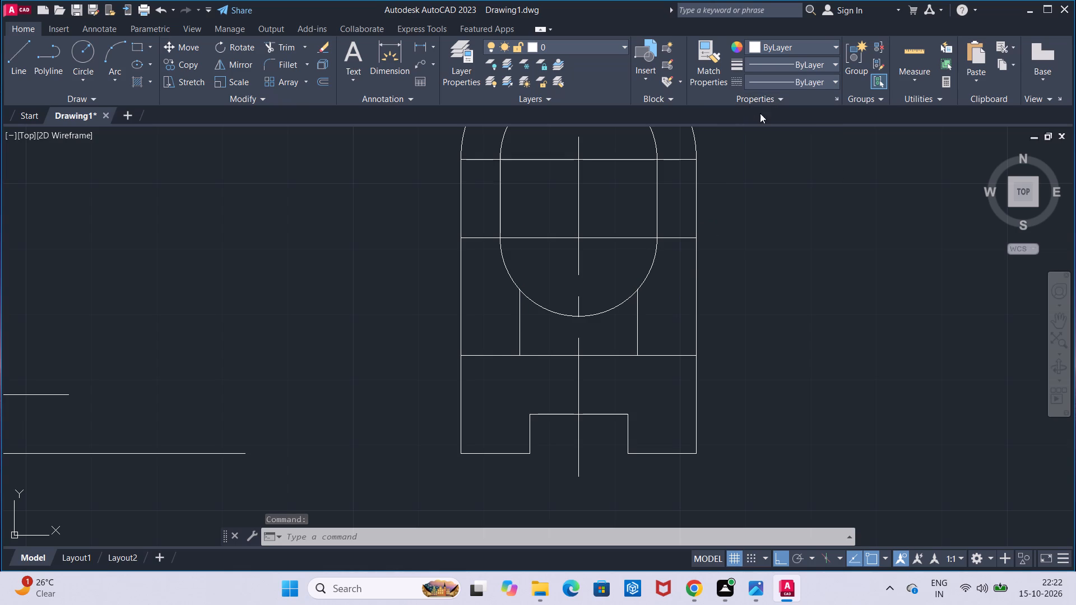
key("Escape")
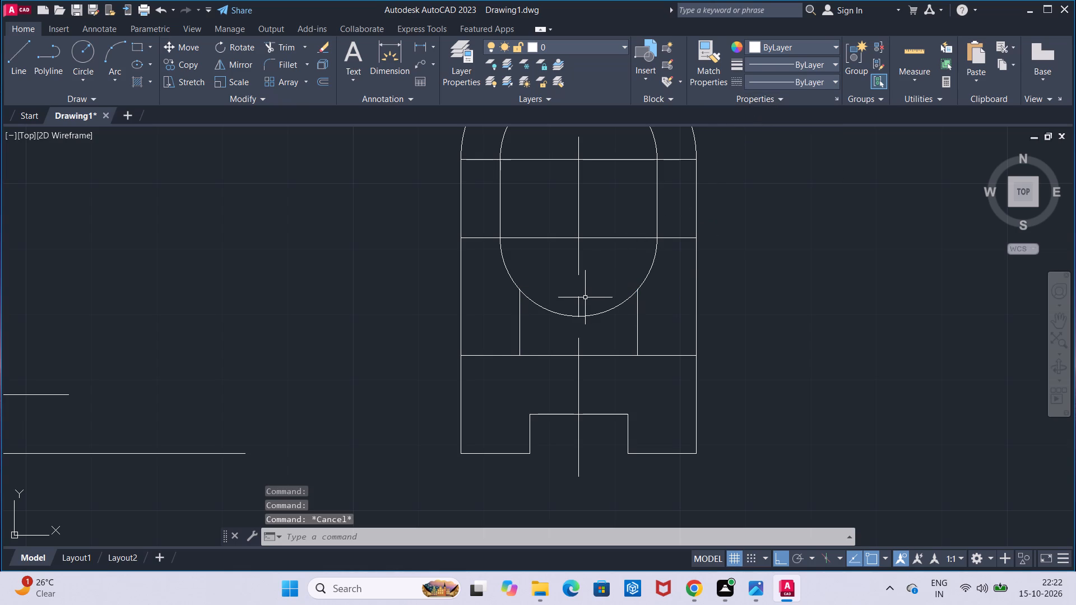
Draw a vertical line 64 long upward from the right end of the front section view's base line.
scroll(585, 297, "down", 1)
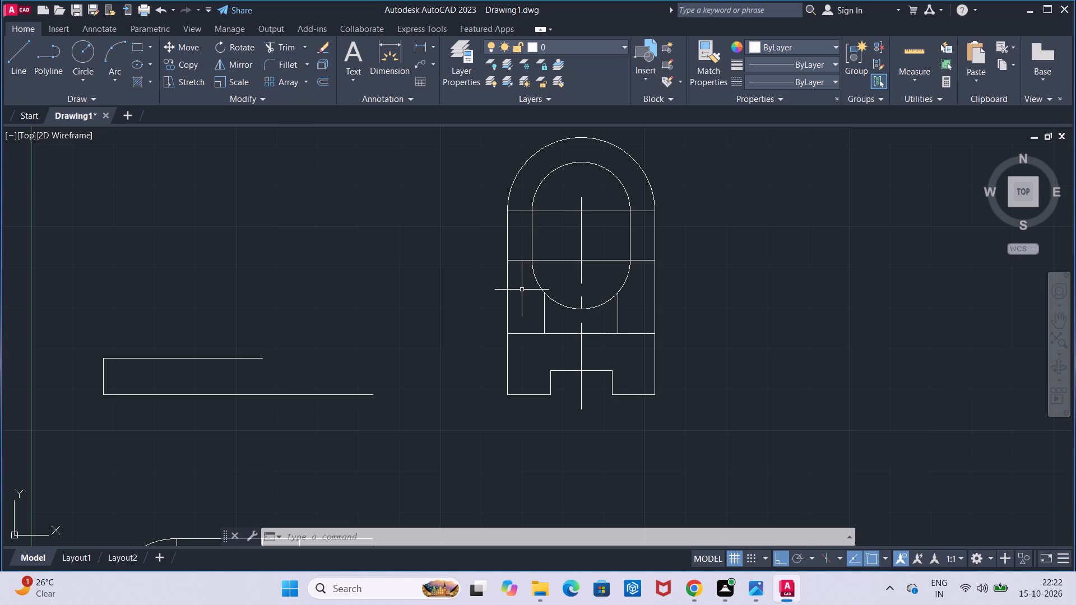
left_click(7, 62)
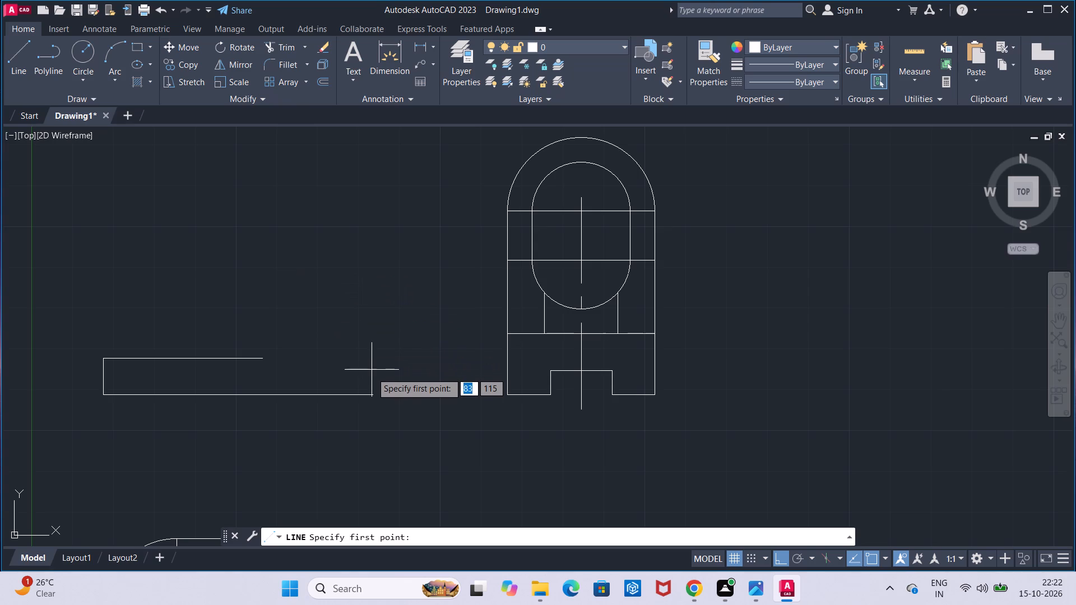
left_click(373, 392)
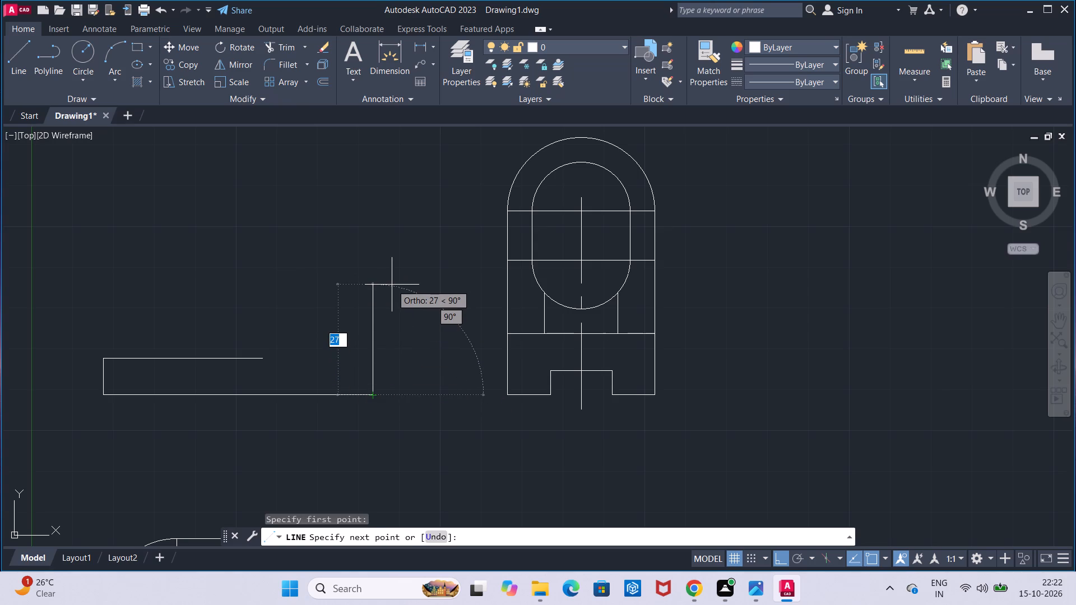
type("64")
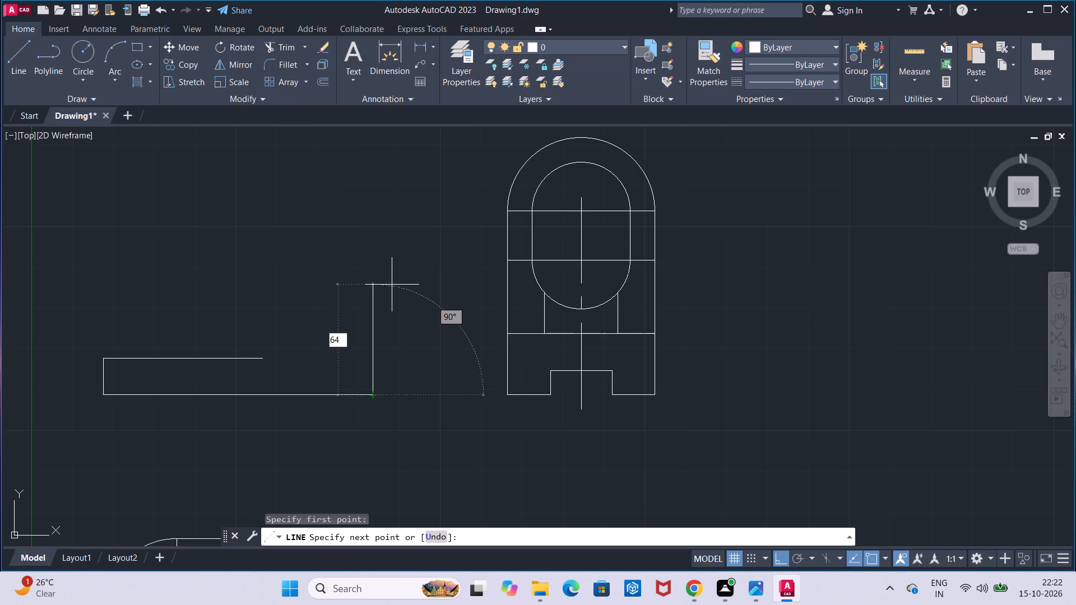
key("Return")
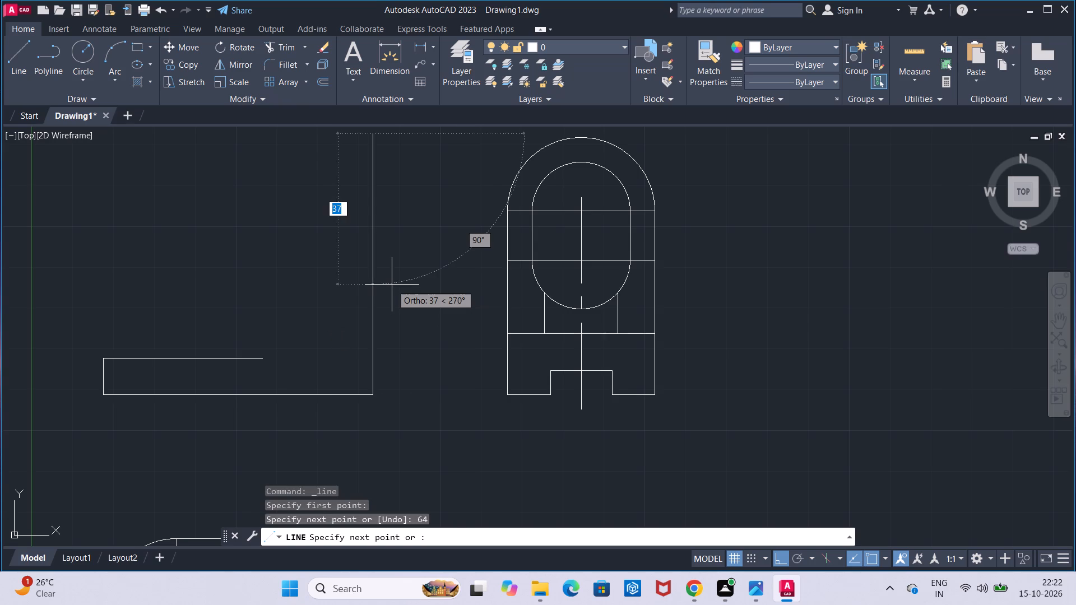
key("Escape")
Check the reference image and draw the upright's top edge 18 long leftward from the upper end of the 64 vertical line.
middle_click_drag(395, 245, 421, 334)
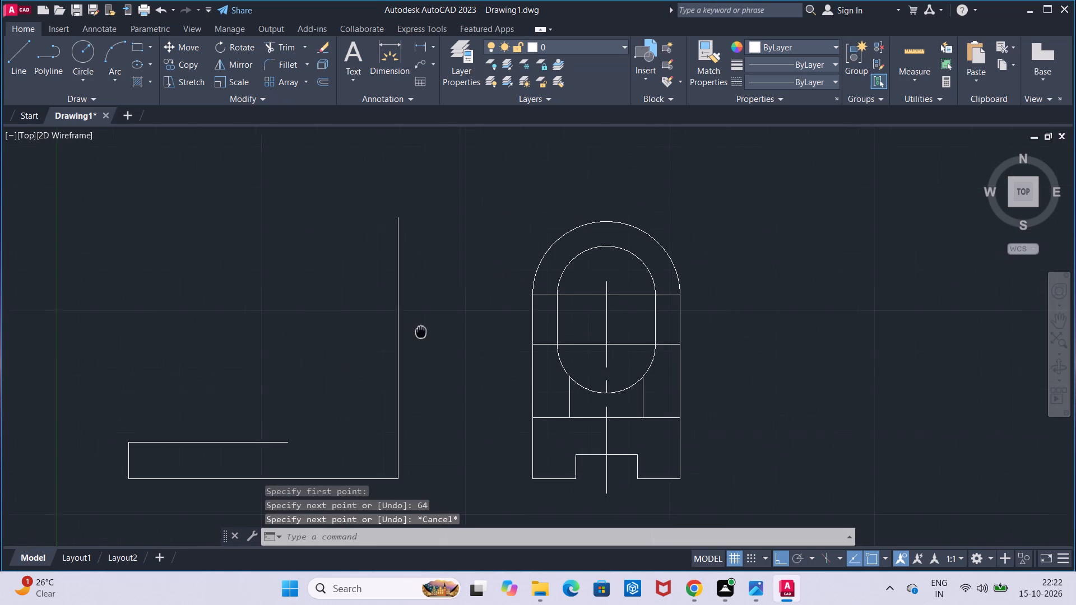
middle_click_drag(421, 334, 421, 336)
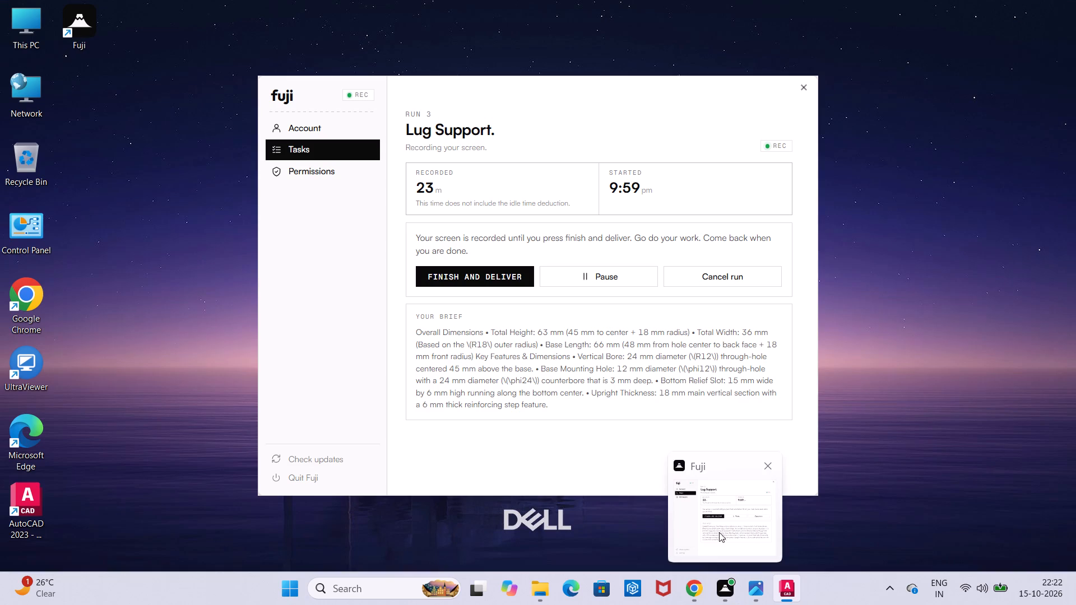
left_click(758, 548)
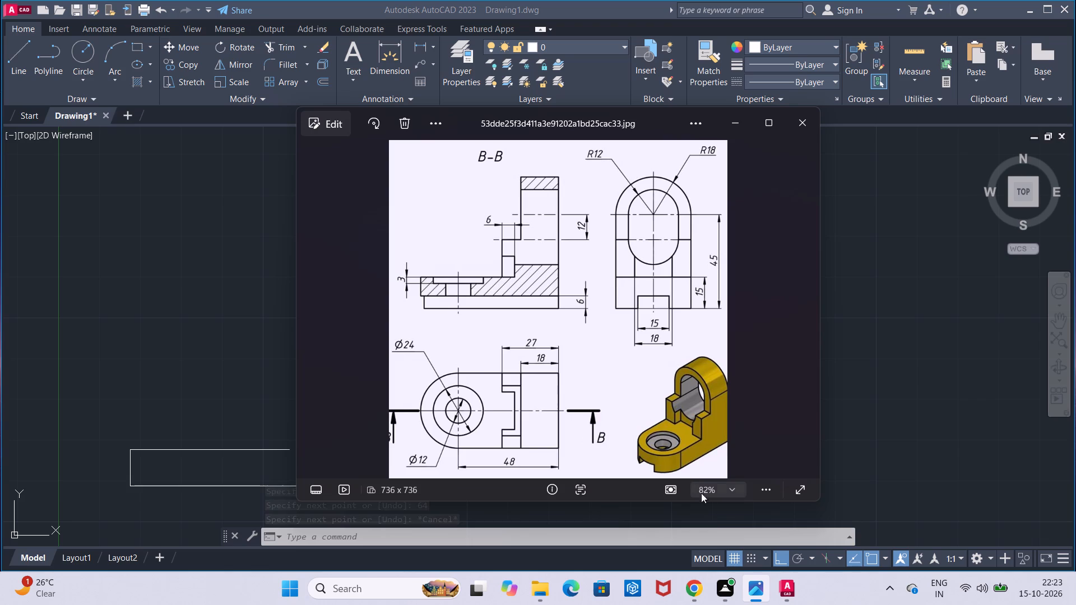
left_click(749, 583)
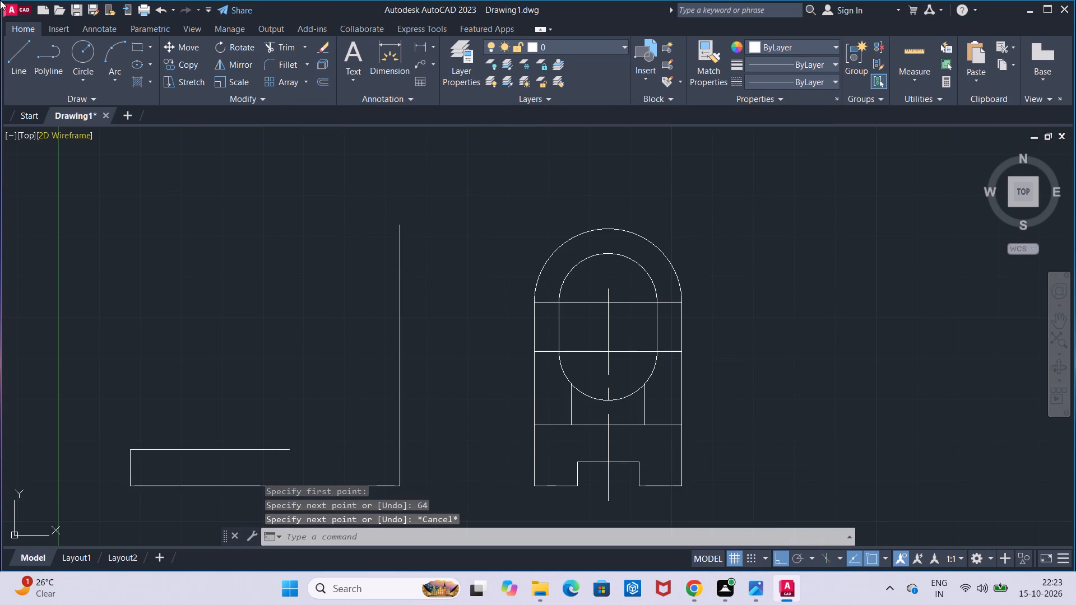
left_click(20, 49)
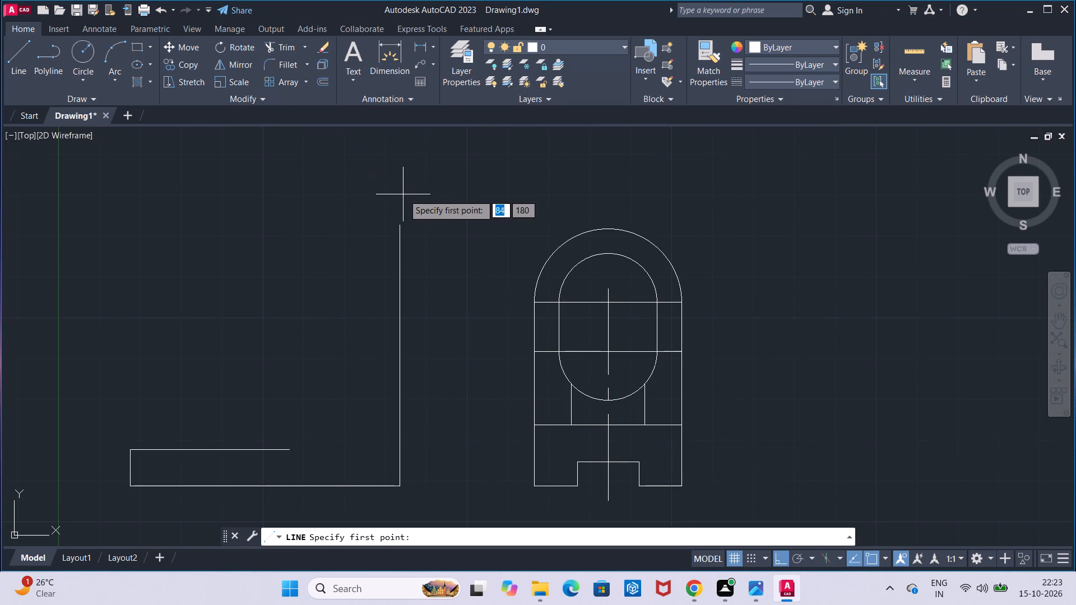
left_click(403, 228)
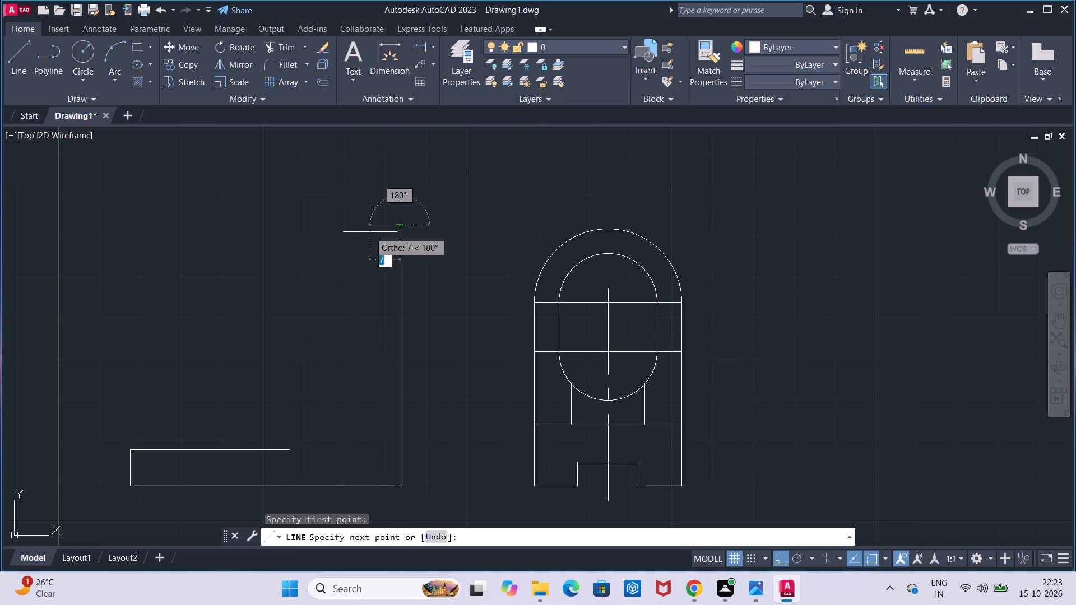
type("18")
key("Return")
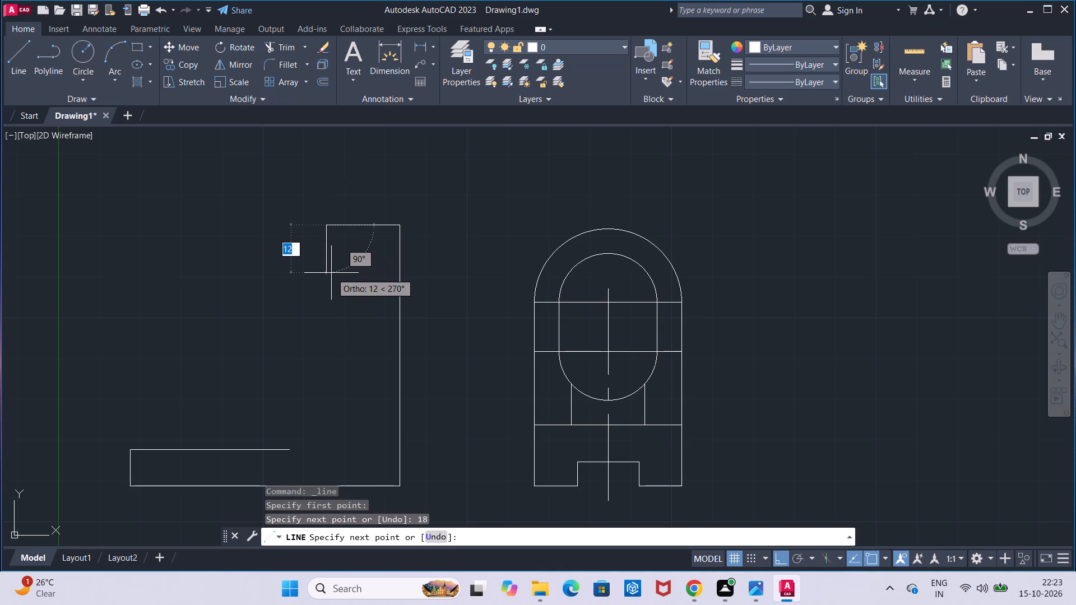
key("Escape")
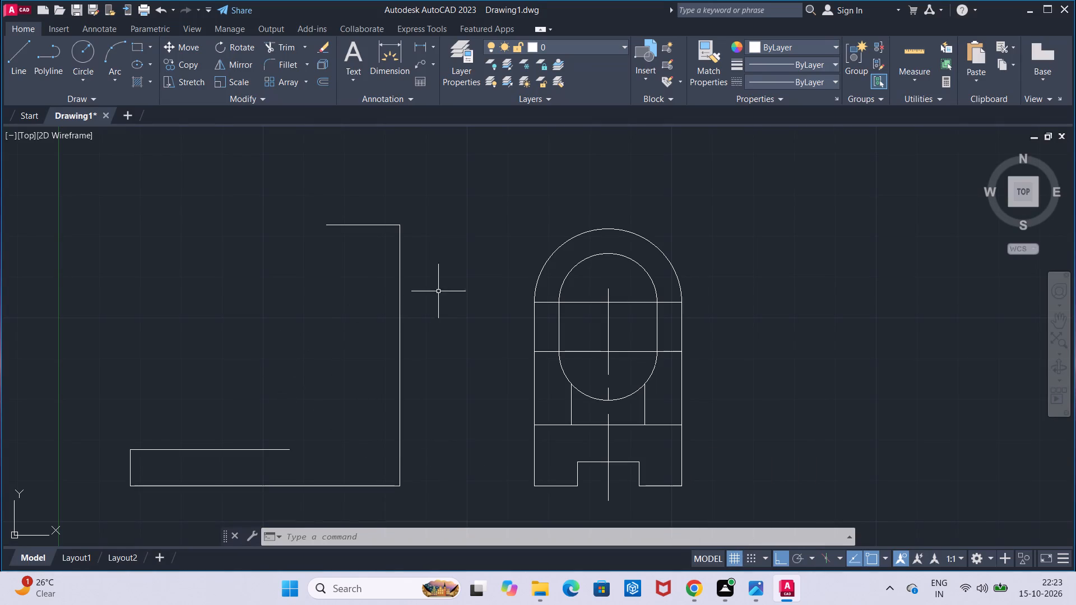
Measure from the side view's outer arc top to its lower slot line, and draw a 30 vertical line down from the top edge's left end.
left_click(414, 48)
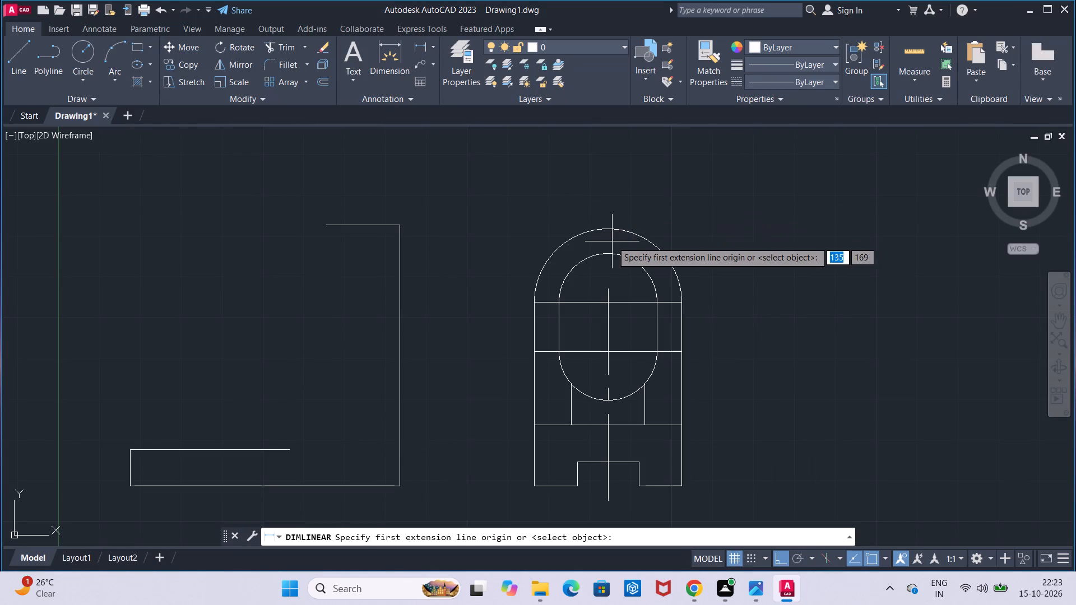
left_click(606, 228)
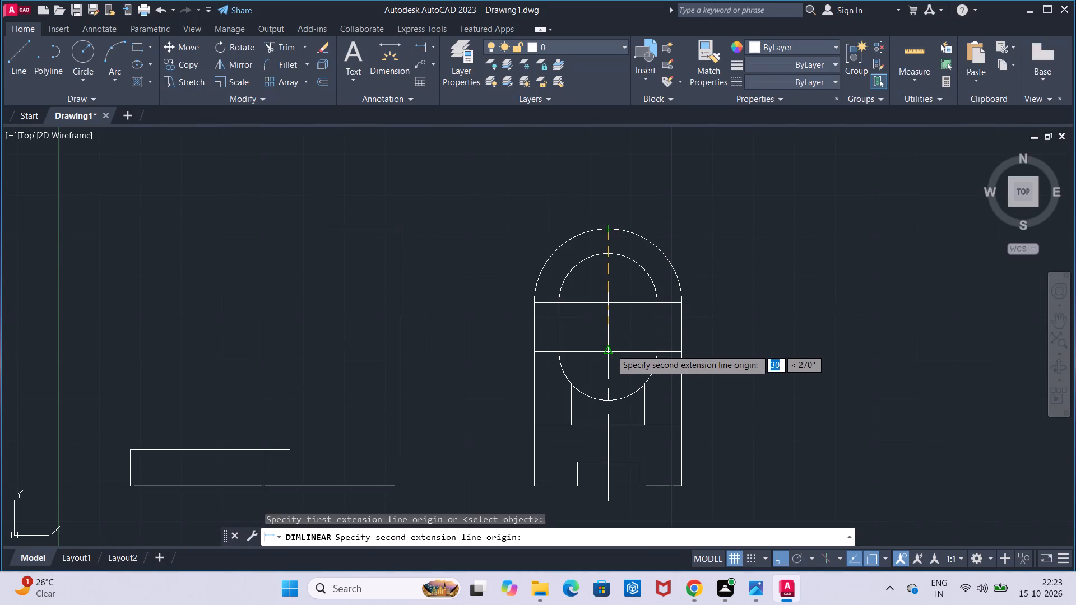
left_click(611, 350)
key("Escape")
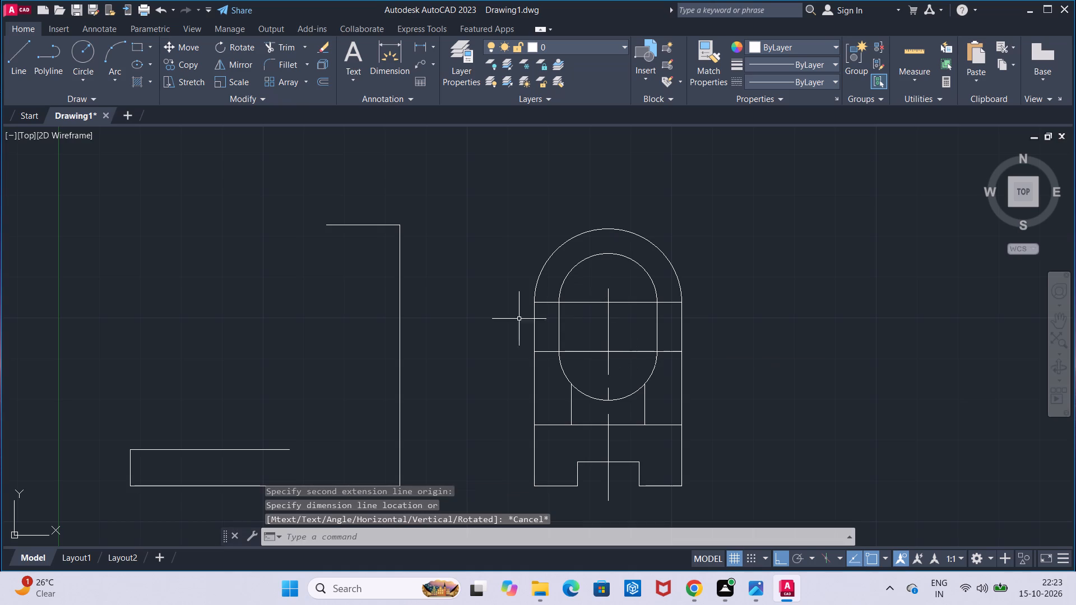
left_click(11, 53)
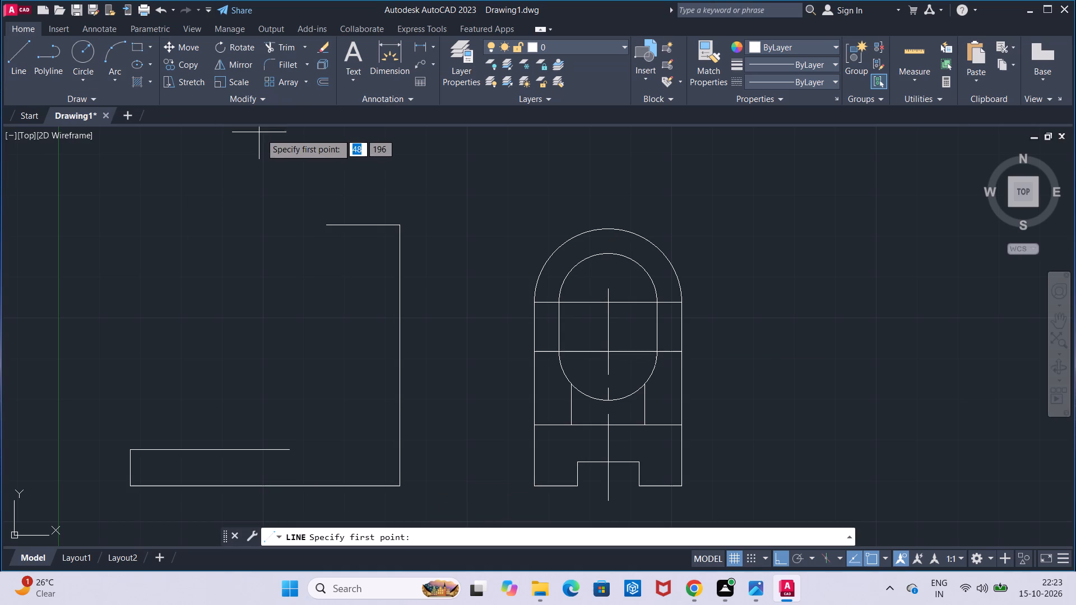
left_click(331, 221)
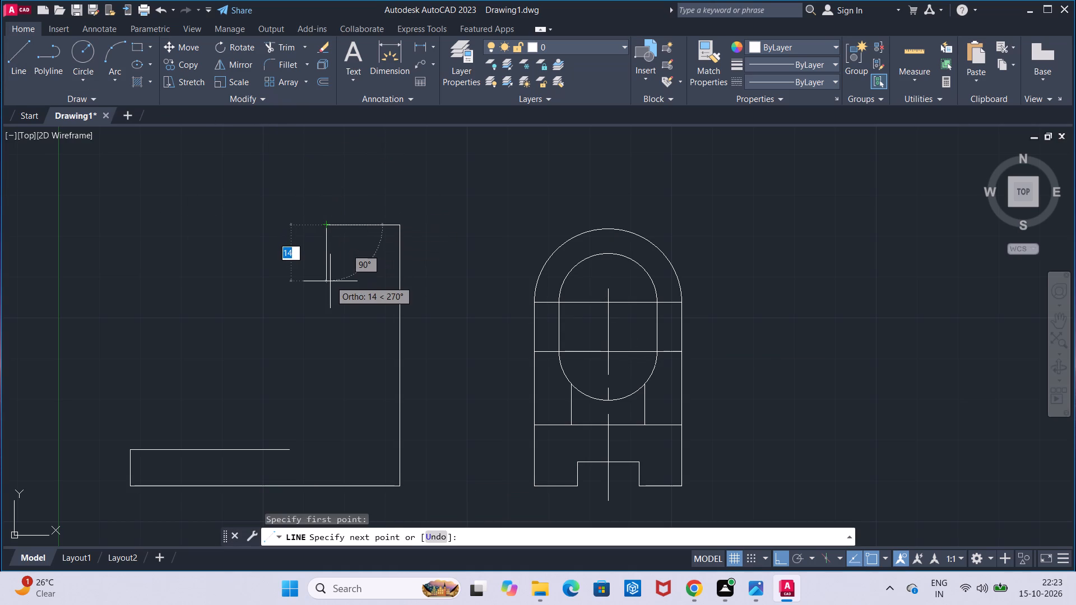
type("30")
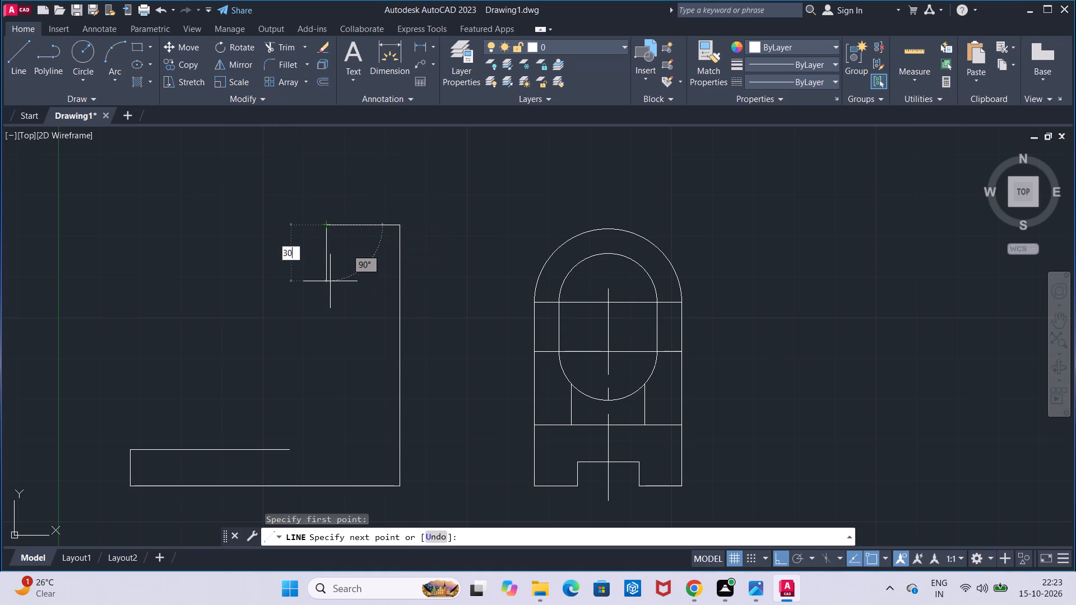
key("Return")
key("Escape")
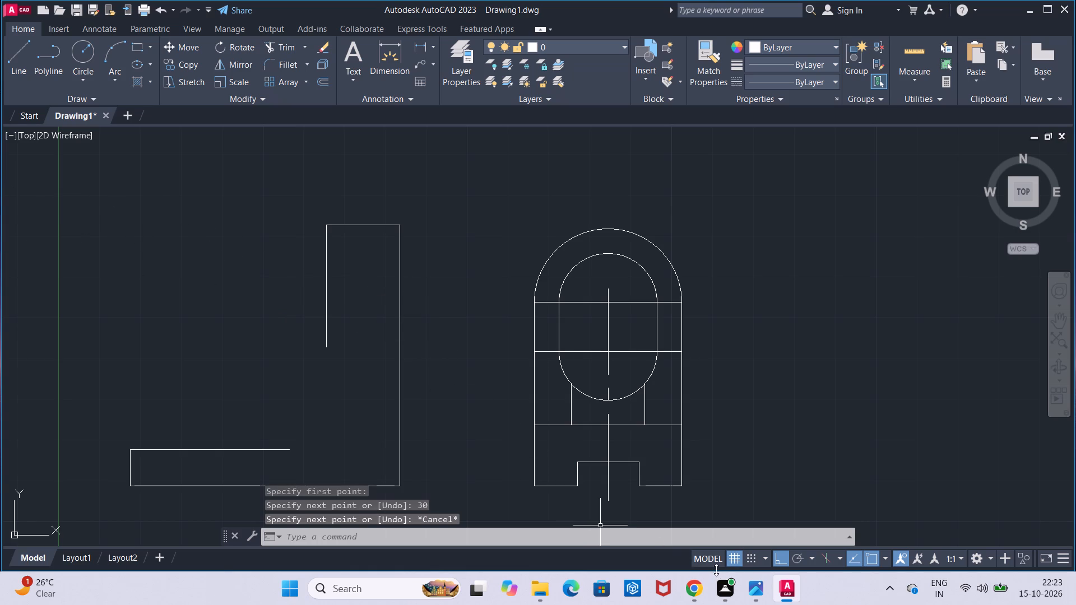
Check the reference image and draw a horizontal line 9 long leftward from the lower end of the 30 vertical line.
left_click(749, 586)
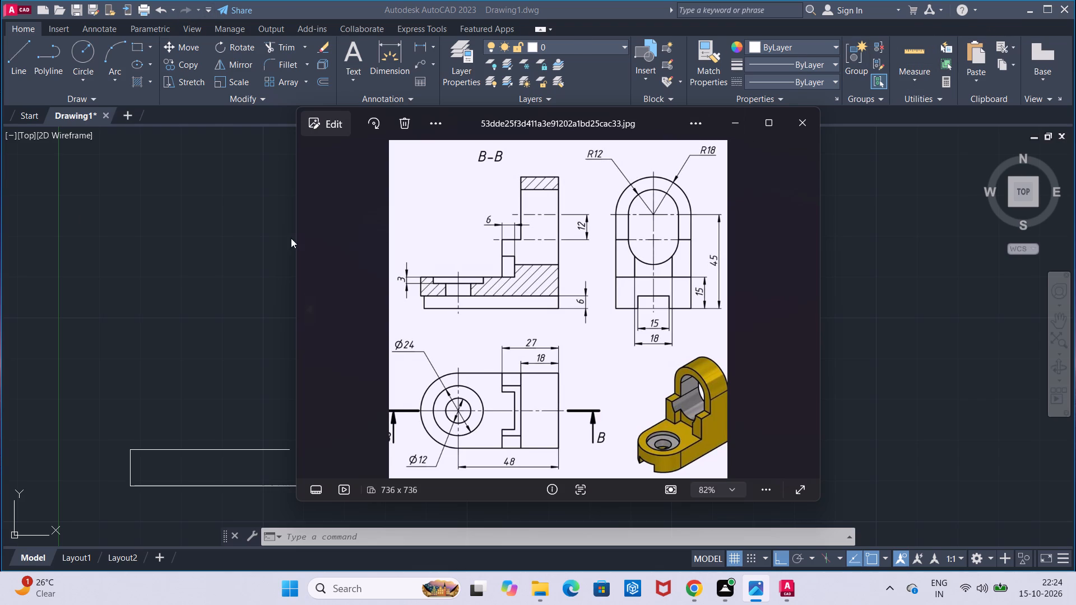
left_click(115, 210)
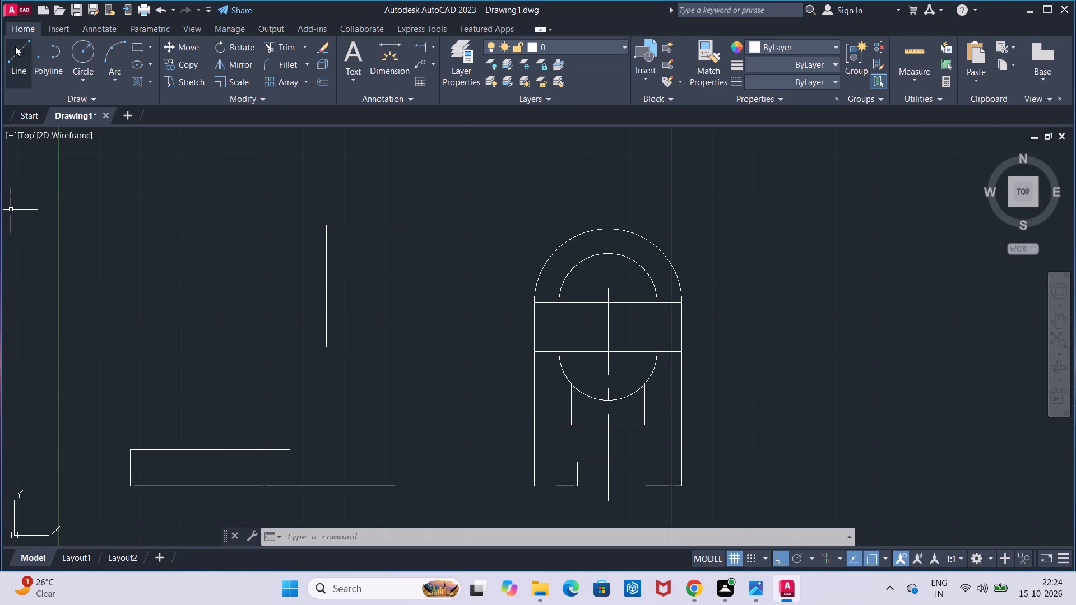
left_click(16, 66)
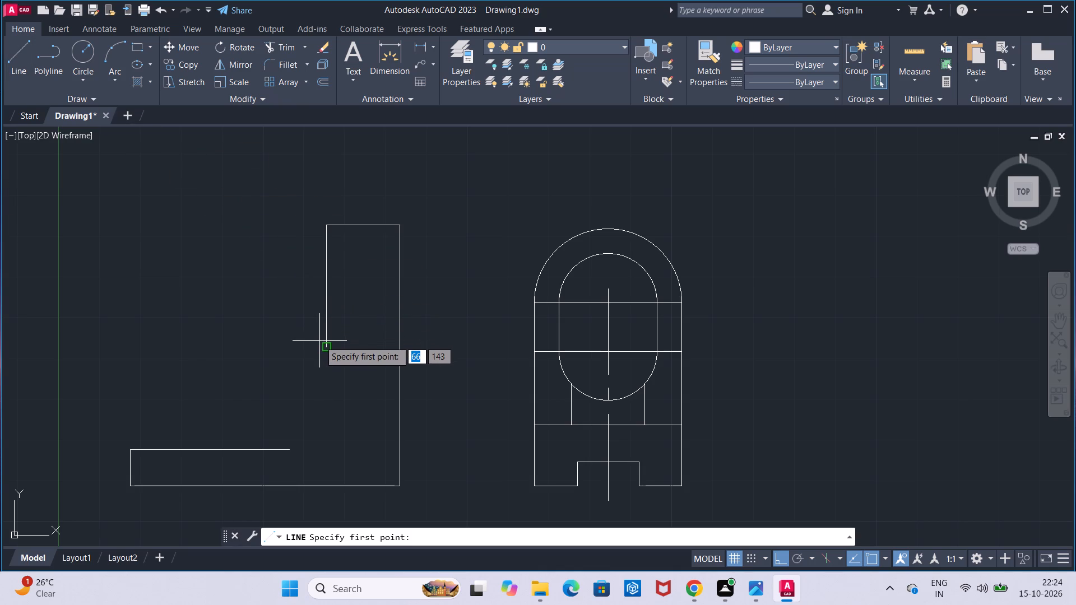
left_click(322, 341)
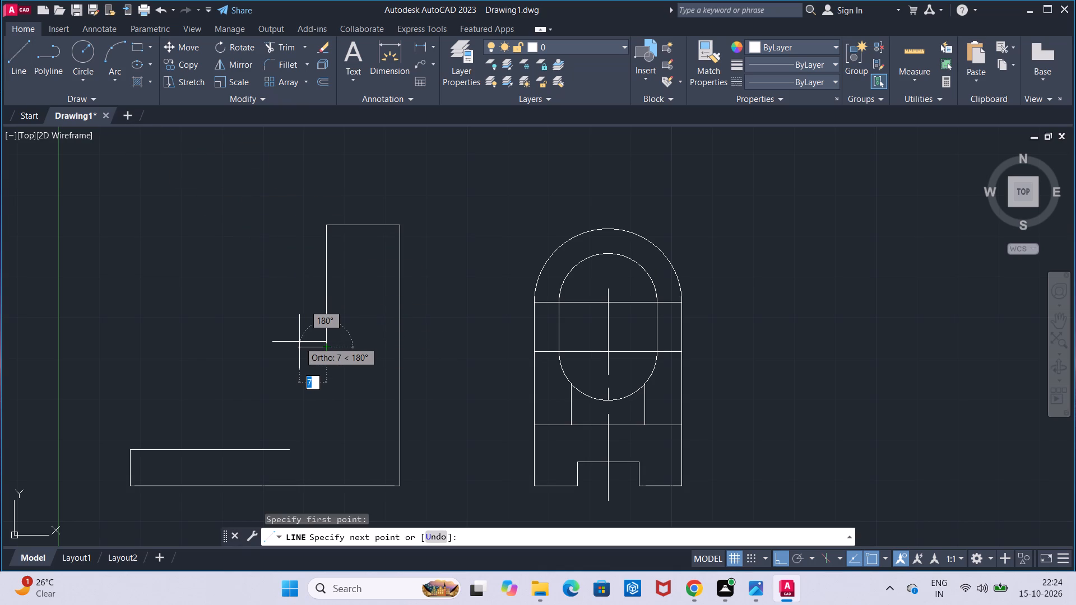
key("9")
key("Return")
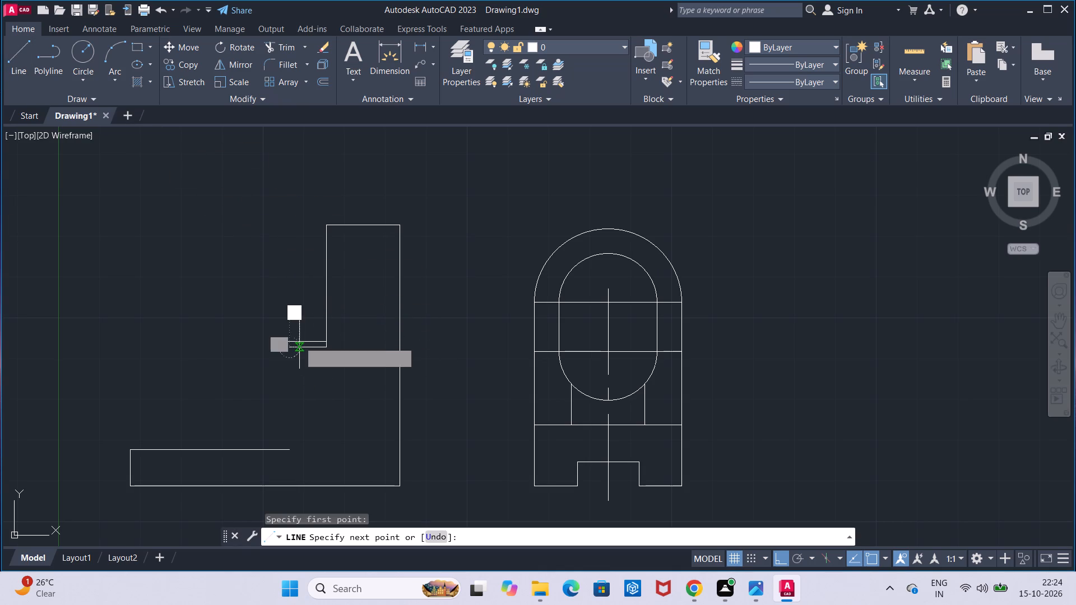
key("Escape")
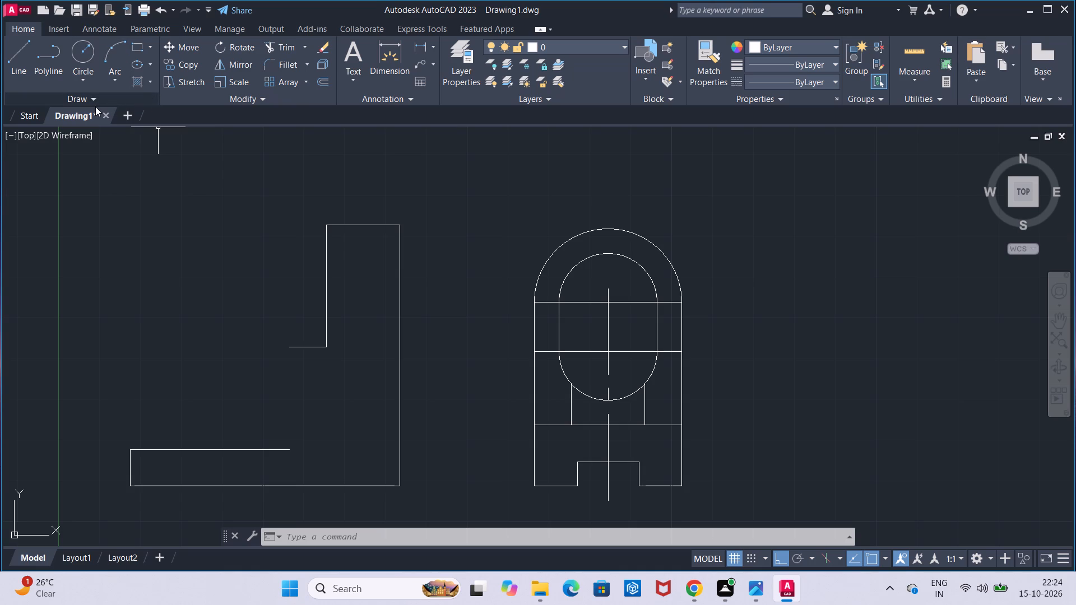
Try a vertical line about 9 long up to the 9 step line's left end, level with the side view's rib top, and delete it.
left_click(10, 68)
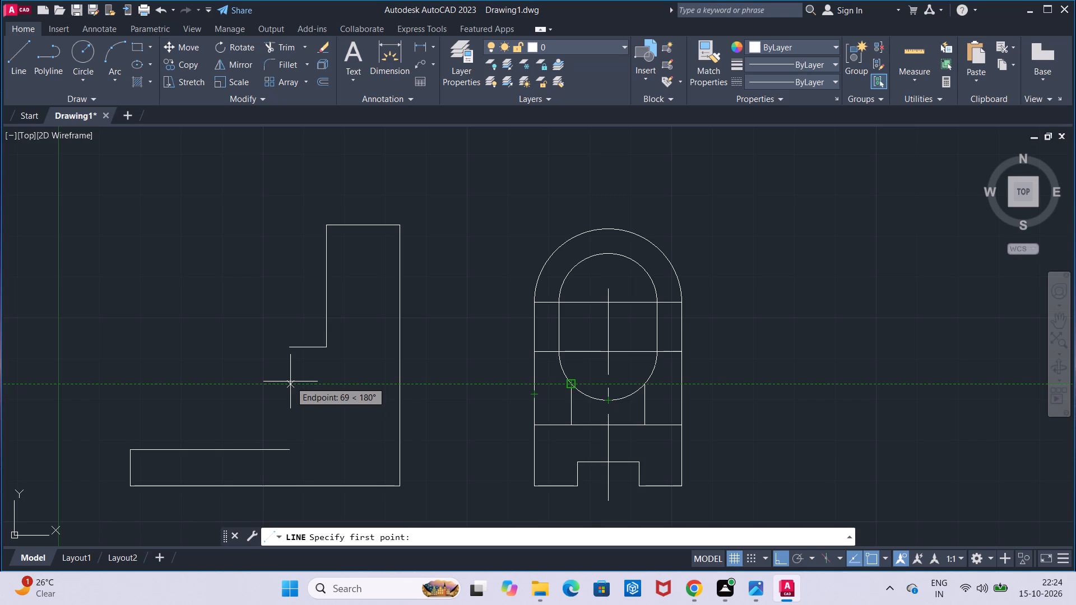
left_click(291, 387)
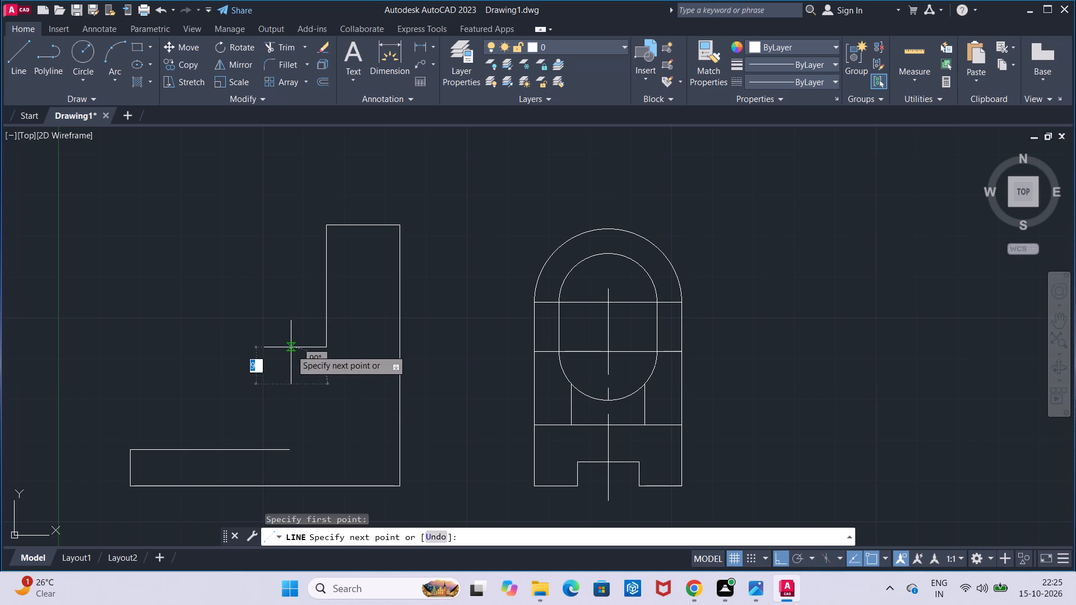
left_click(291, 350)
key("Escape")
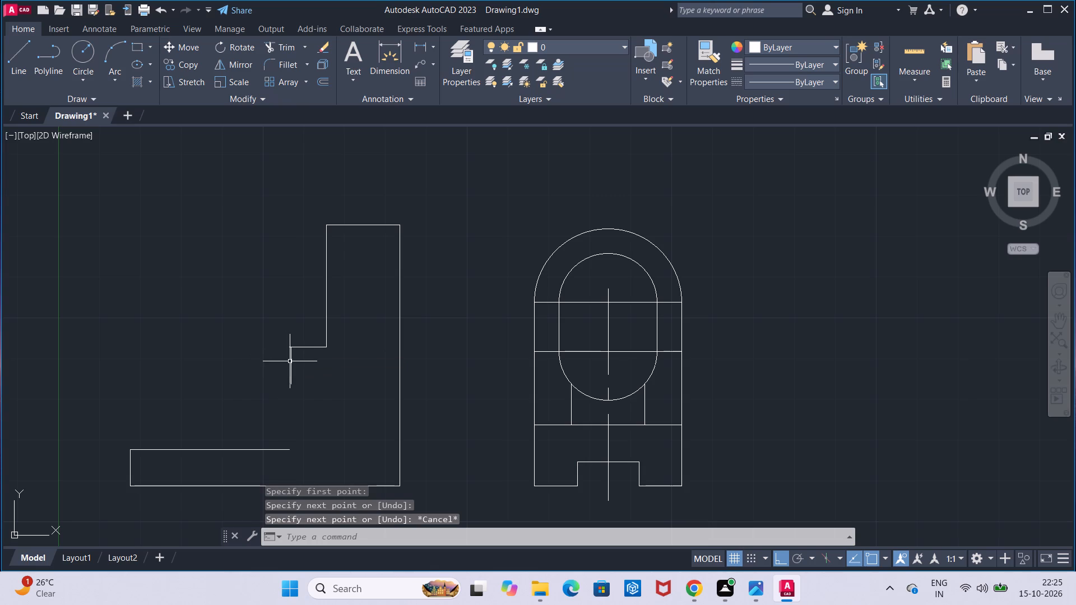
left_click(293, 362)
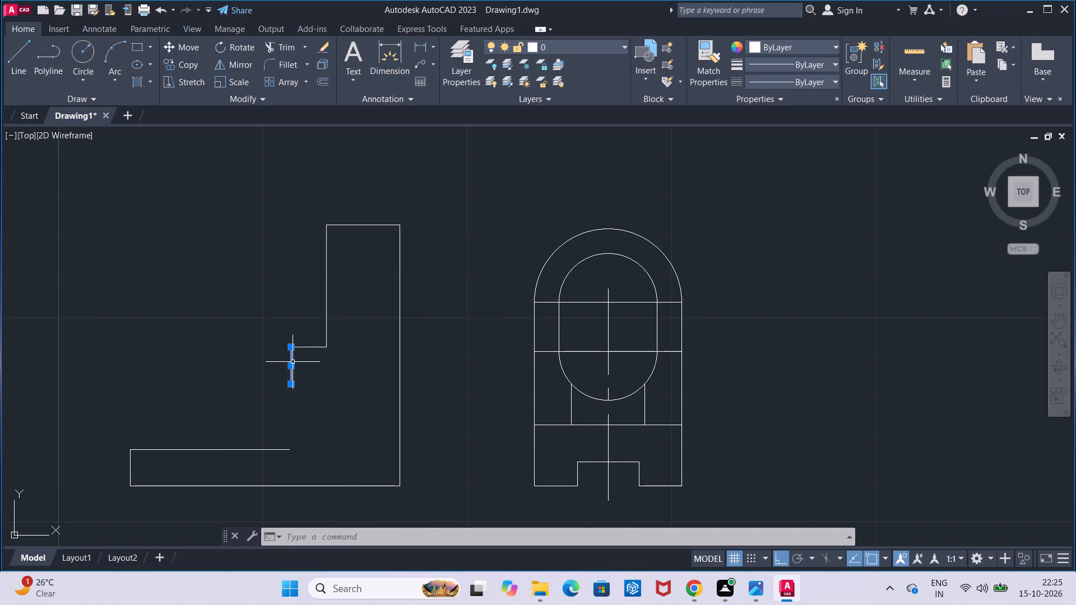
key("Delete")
Draw a horizontal projection line about 69 long from the top of the side view's left rib line to below the step line's left end.
left_click(14, 62)
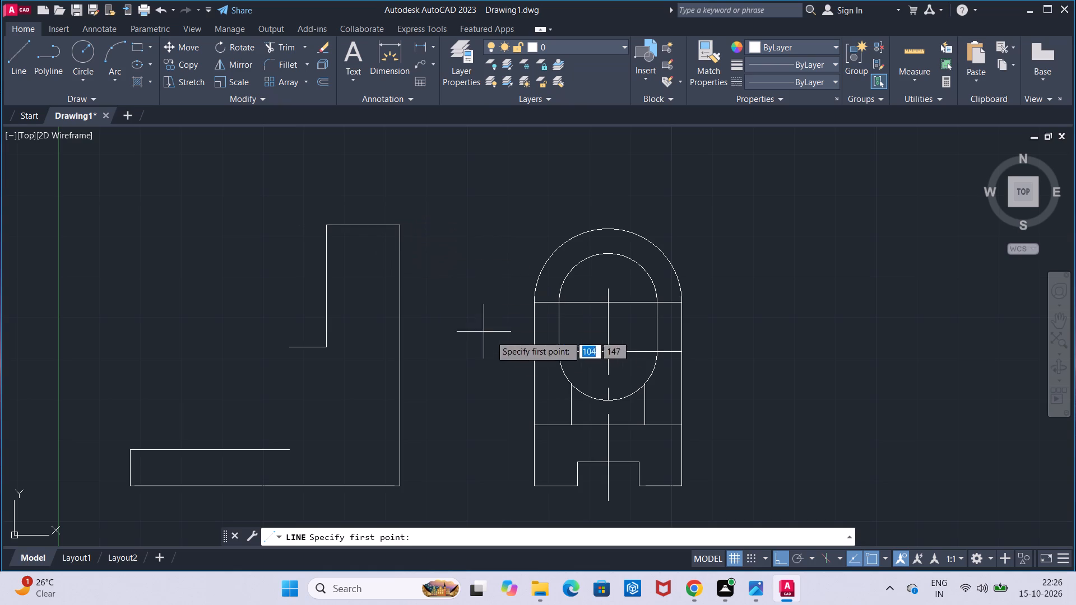
left_click(571, 384)
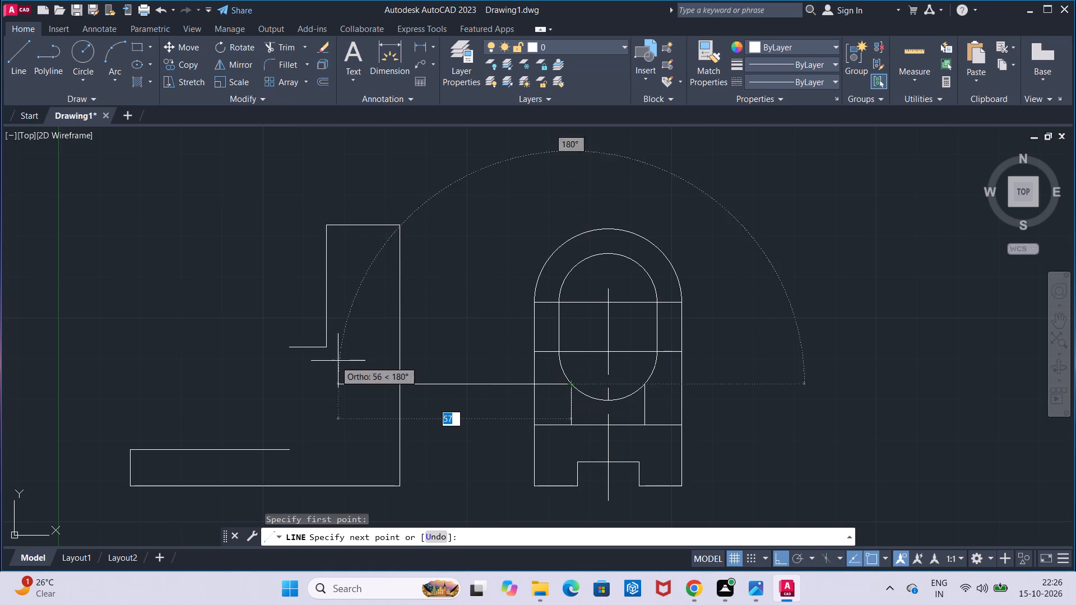
left_click(289, 366)
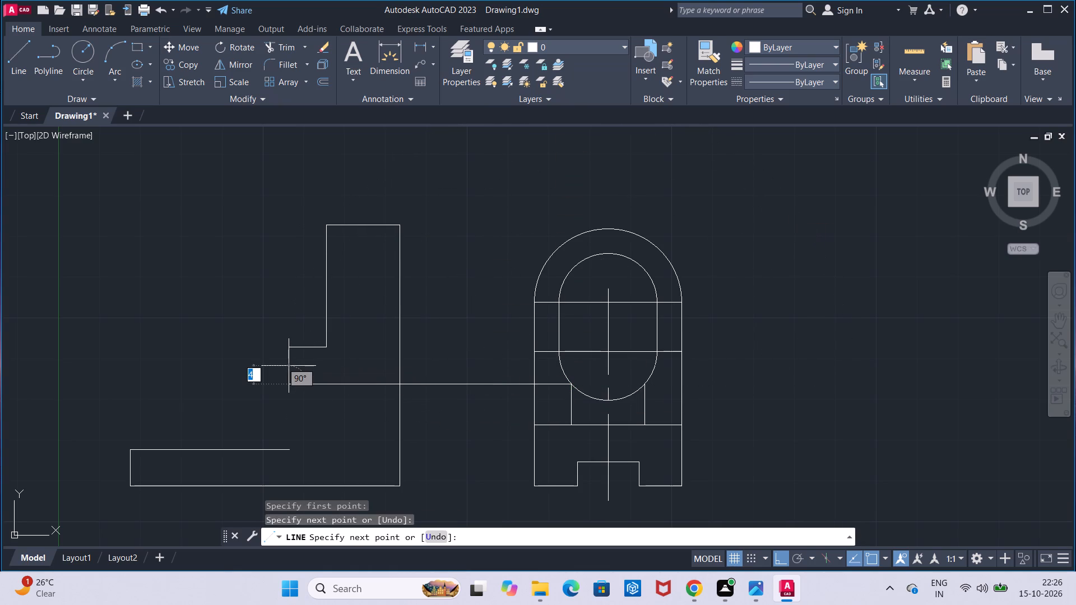
key("Escape")
Draw a vertical line about 9 long from the step line's left end down to the projection line's left end.
left_click(27, 69)
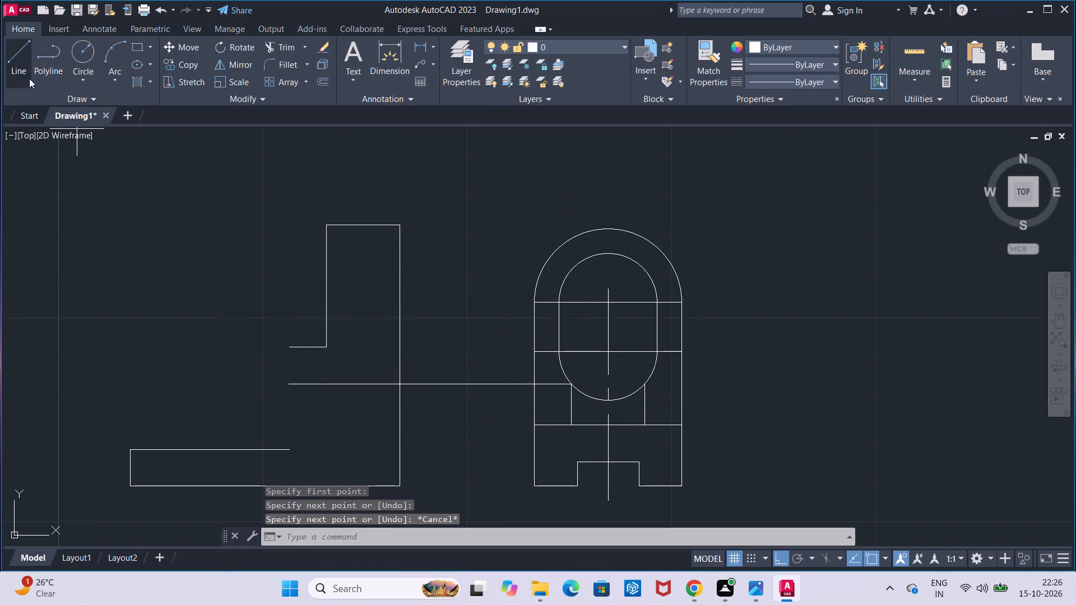
left_click(287, 348)
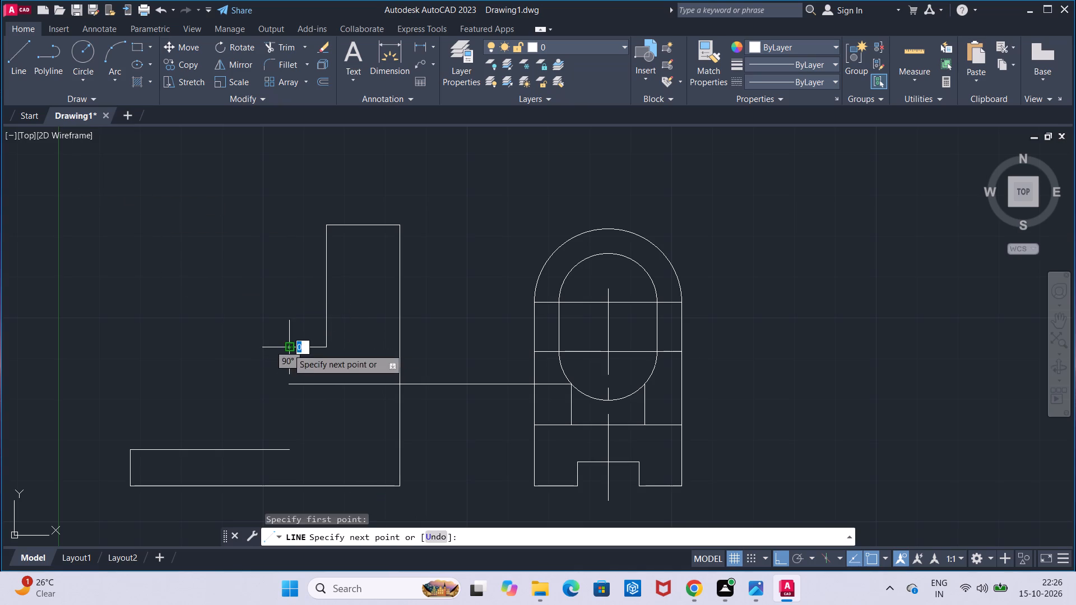
left_click(290, 381)
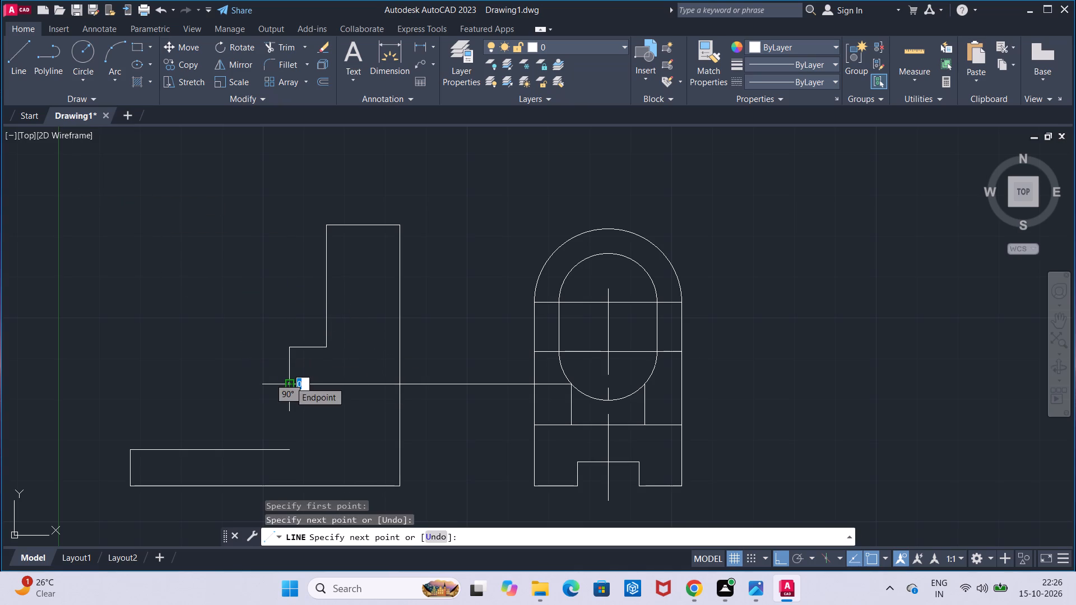
key("Escape")
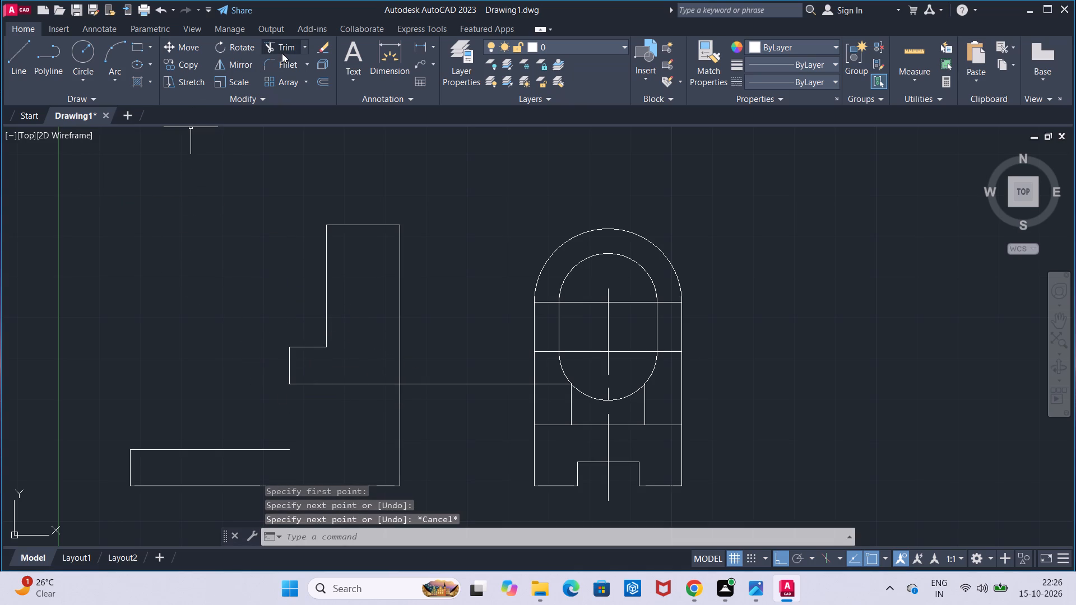
Trim away all segments of the horizontal projection line running from the front view's step to the side view's left rib.
left_click(283, 49)
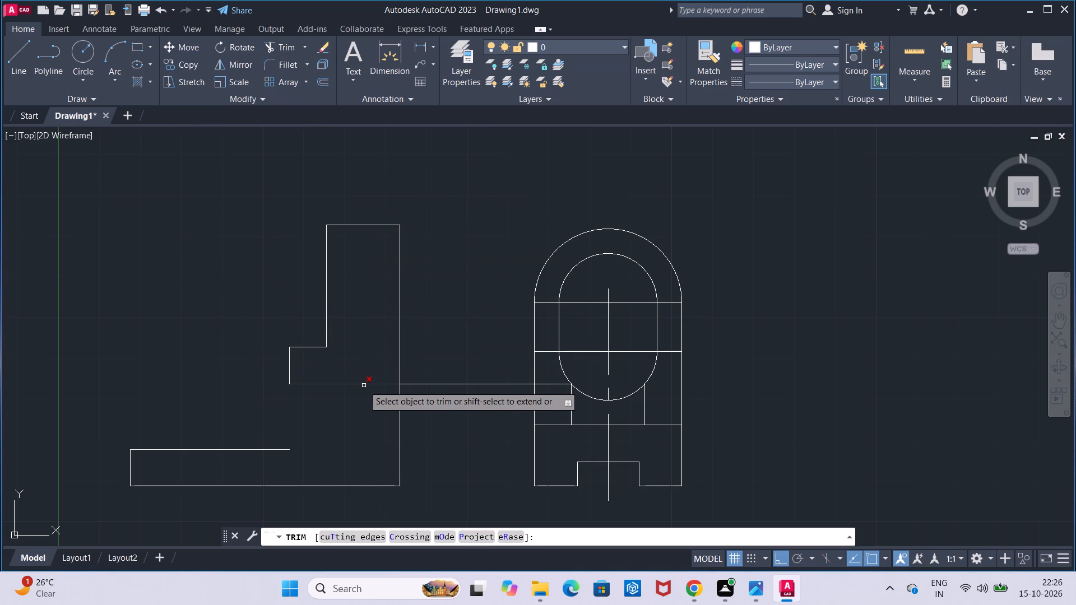
left_click(364, 385)
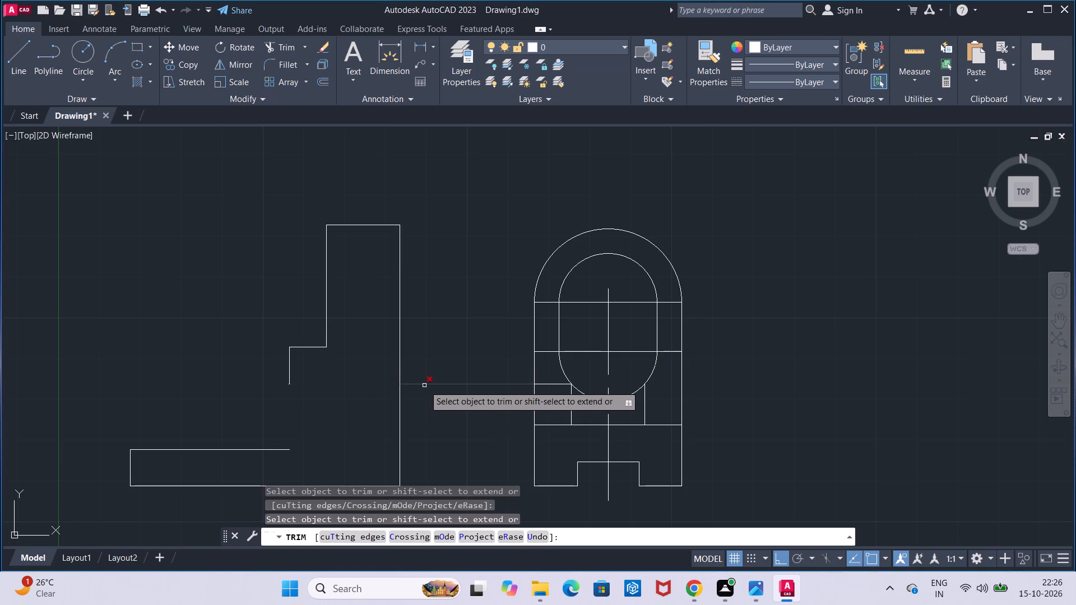
left_click(425, 385)
left_click(541, 386)
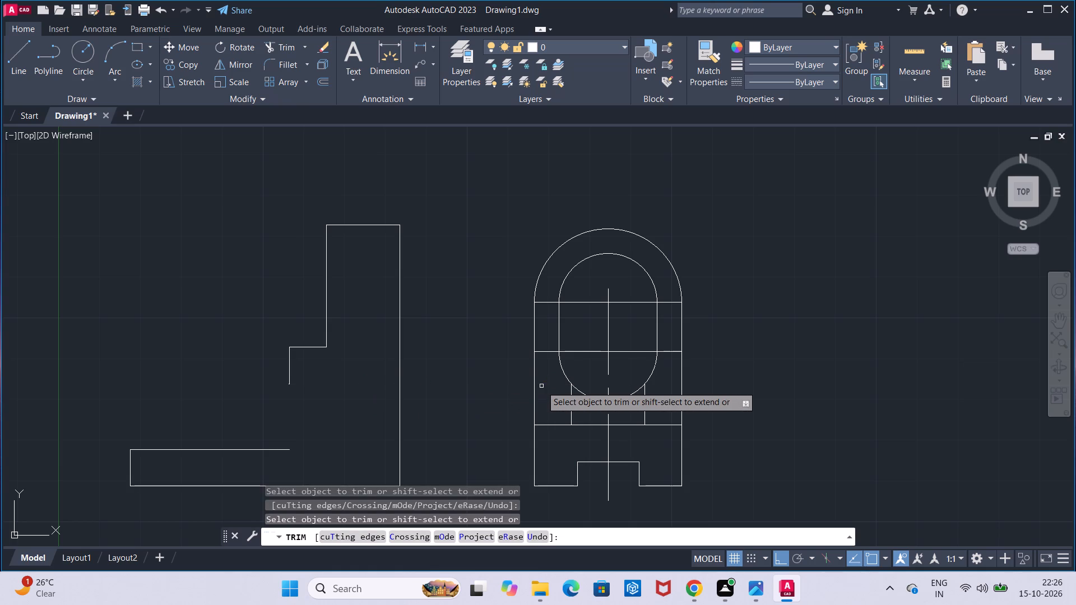
key("Escape")
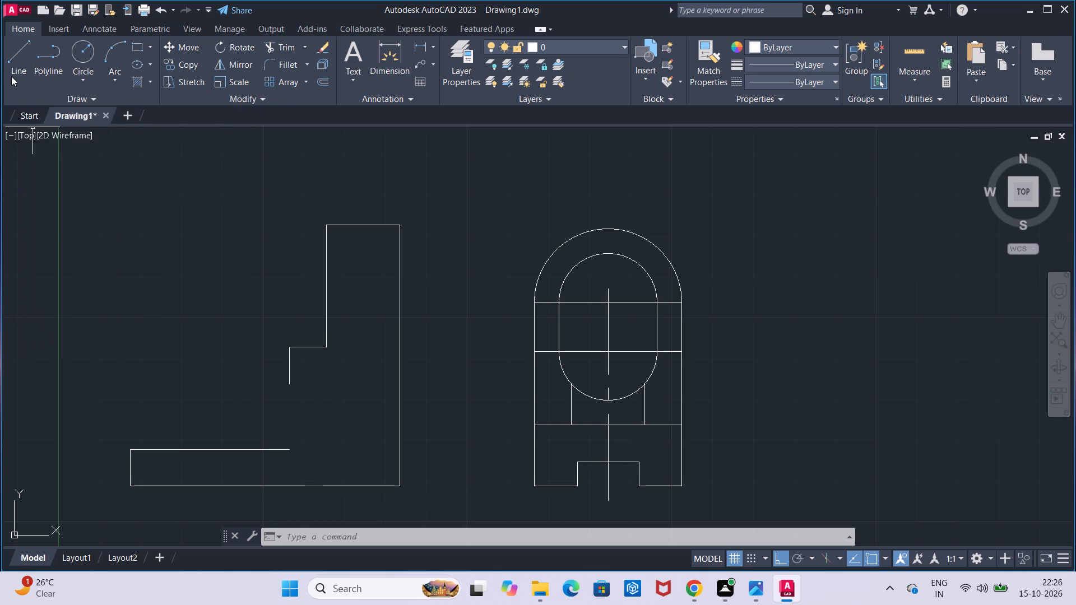
Draw a horizontal line 6 long rightward from the lower end of the front view's short vertical step line.
left_click(11, 76)
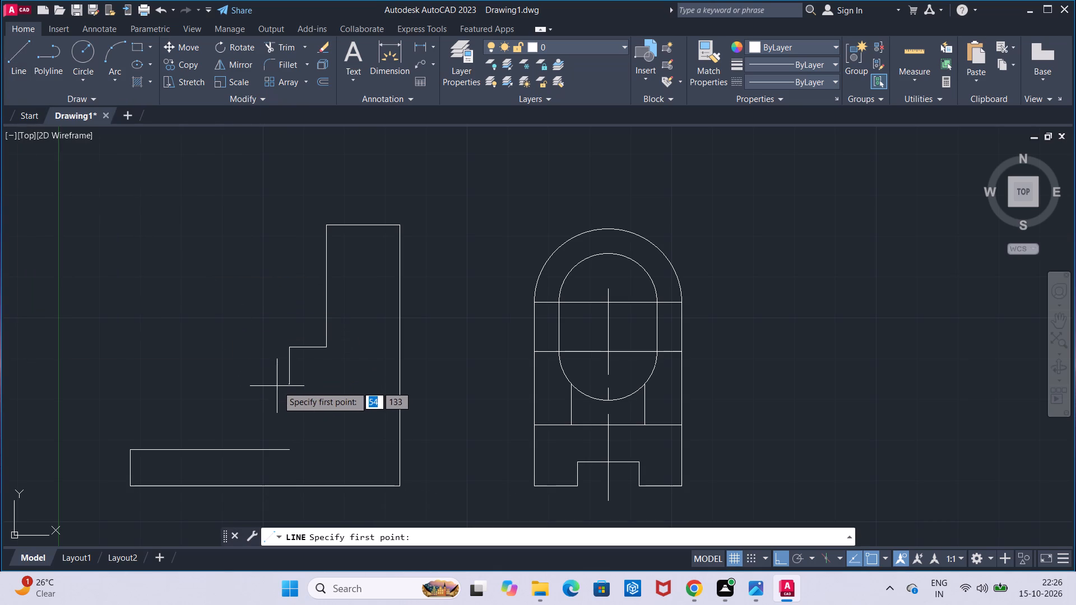
left_click(287, 383)
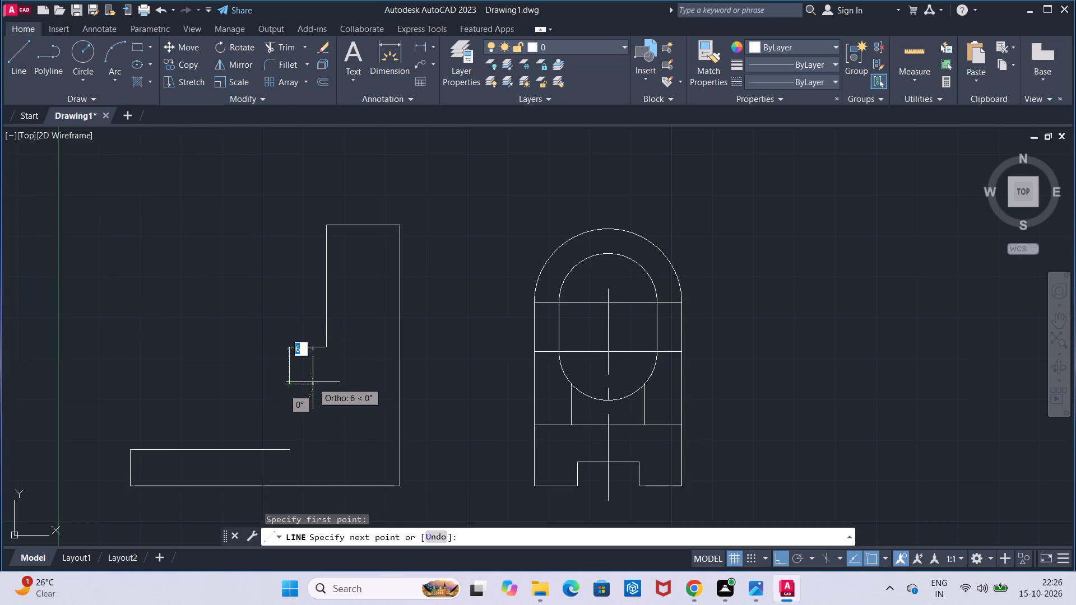
key("6")
key("Return")
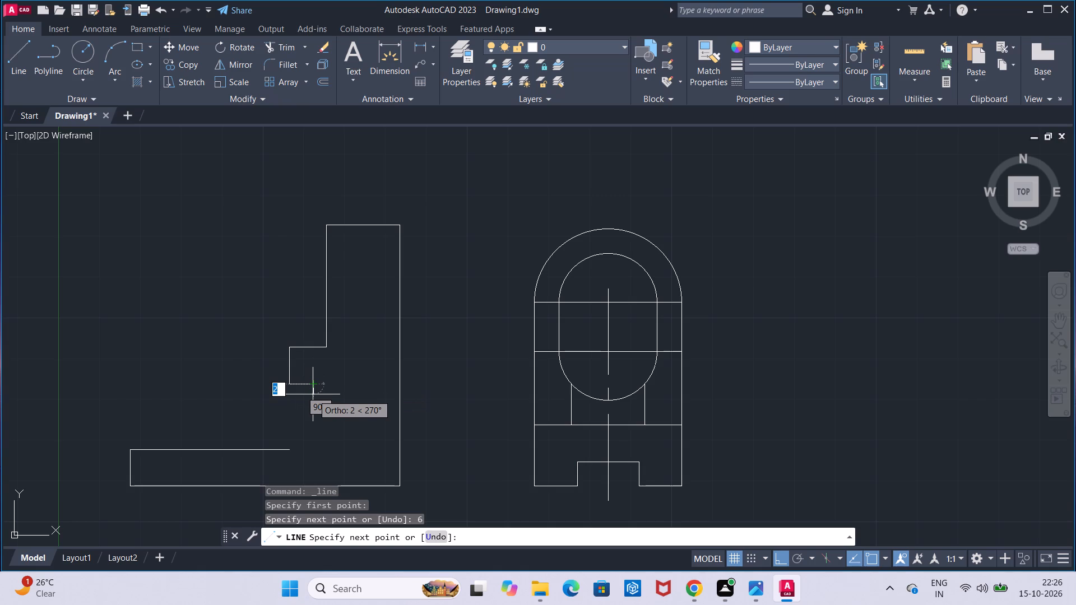
key("Escape")
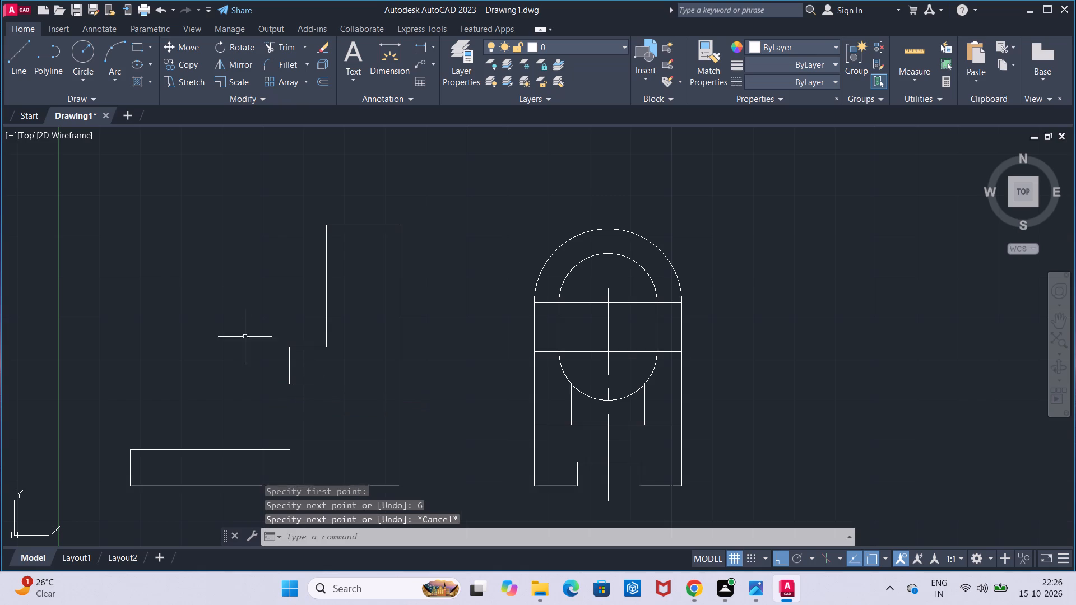
Project a line about 54 long from the left end of the side view's rib base line, and a vertical about 10 long up to the 6 line's level.
left_click(14, 57)
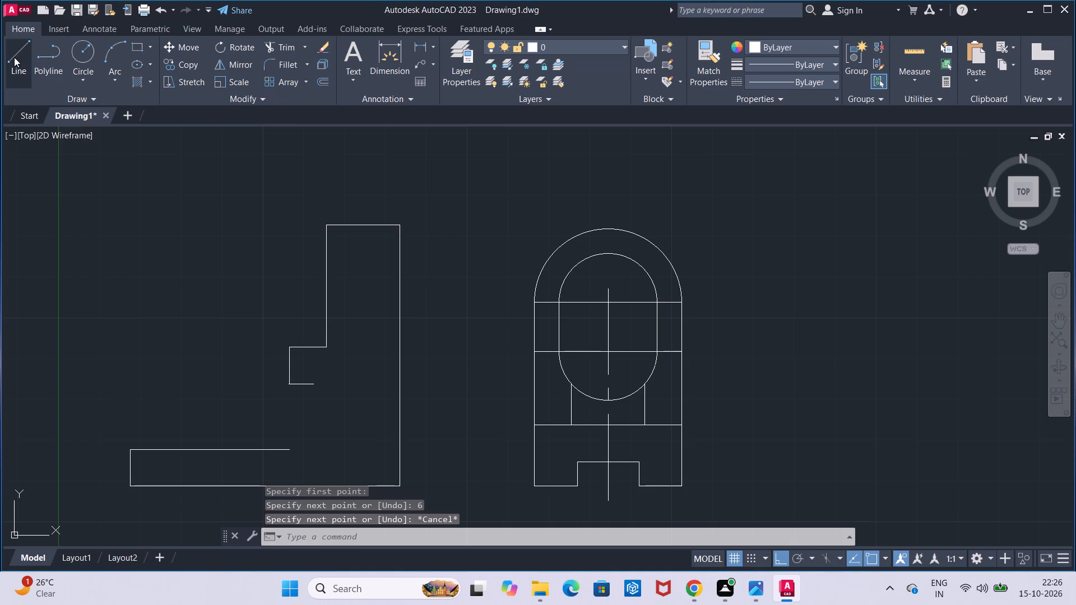
left_click(533, 424)
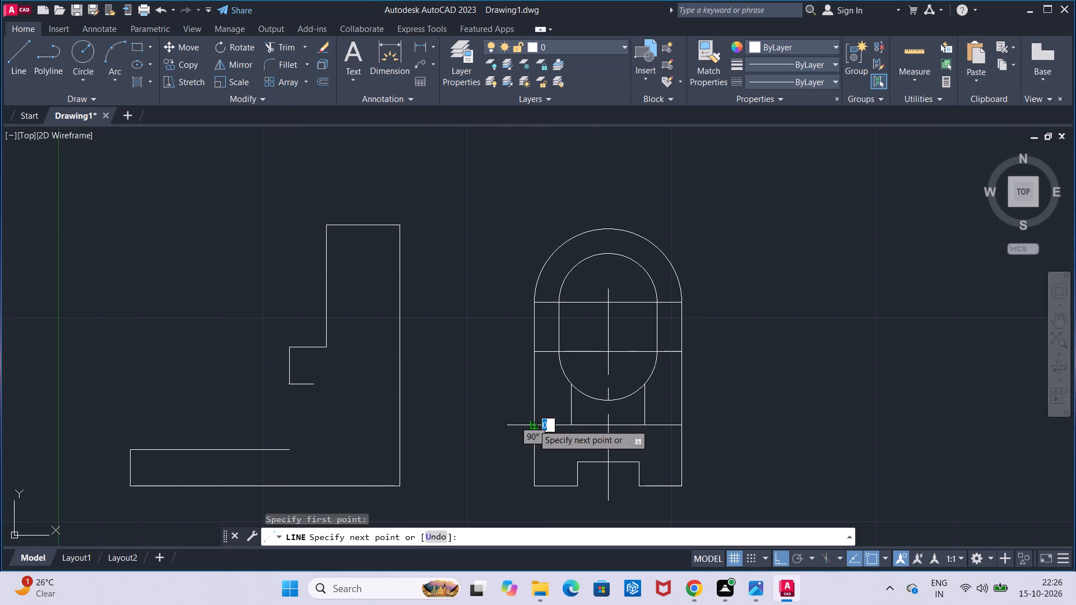
left_click(314, 417)
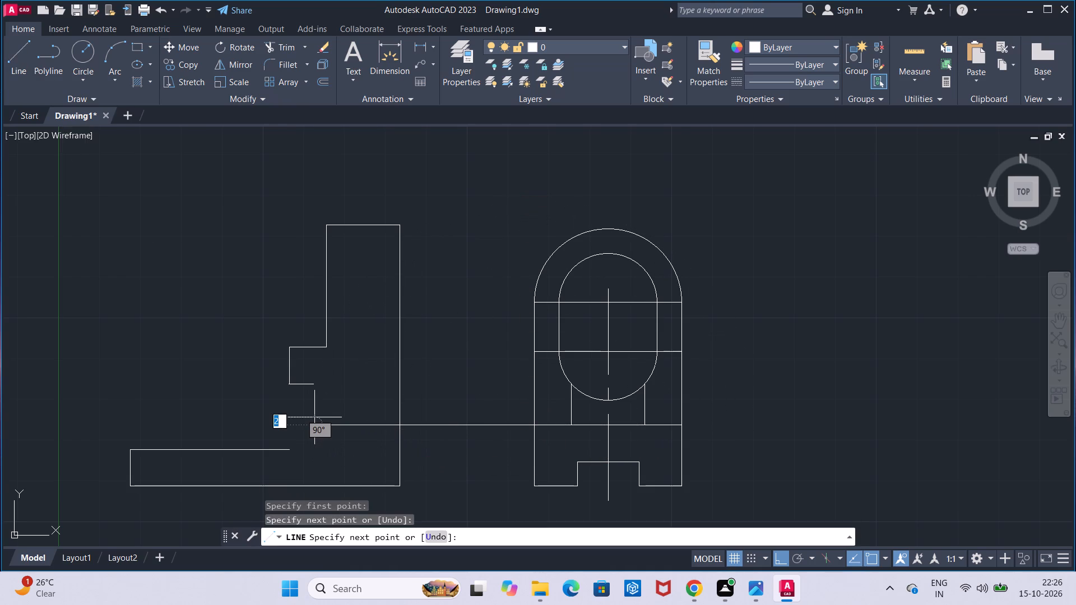
left_click(314, 417)
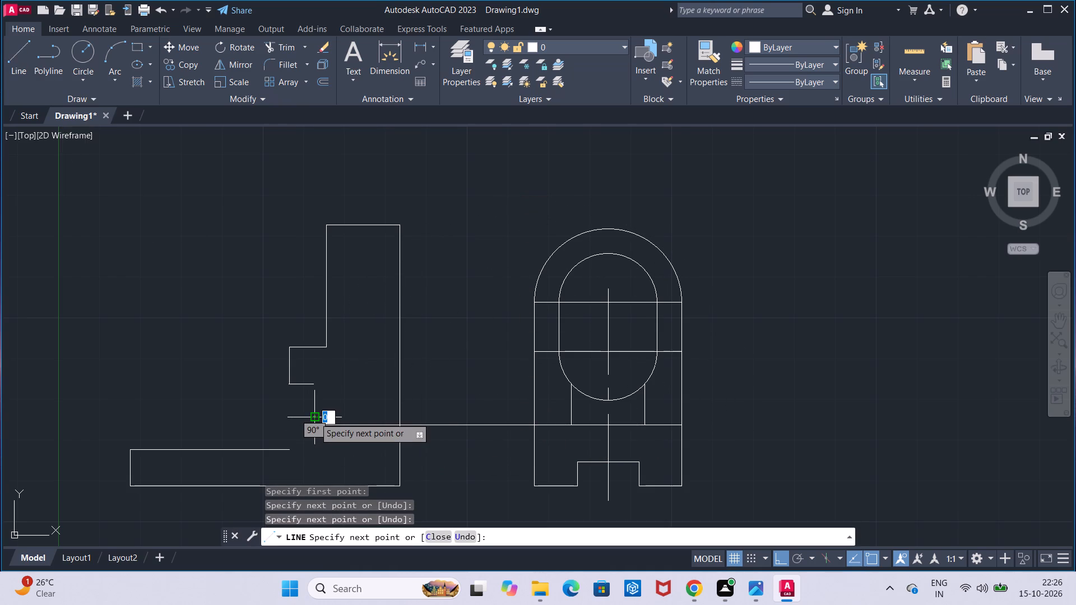
left_click(313, 377)
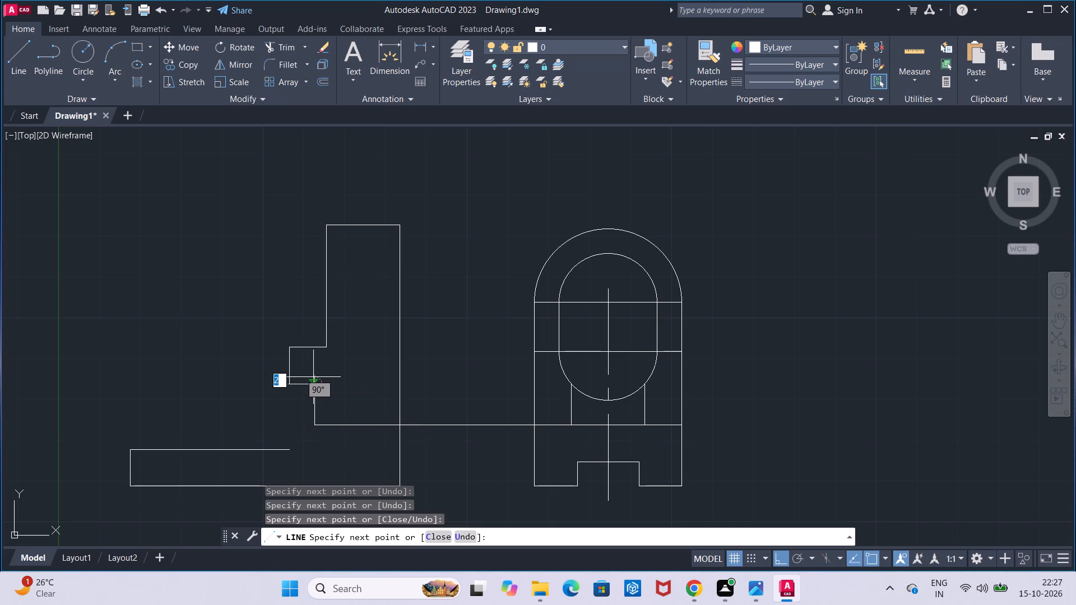
key("Escape")
Trim the tiny overhang of the 6 line past the short vertical step line at its left end.
scroll(316, 398, "up", 3)
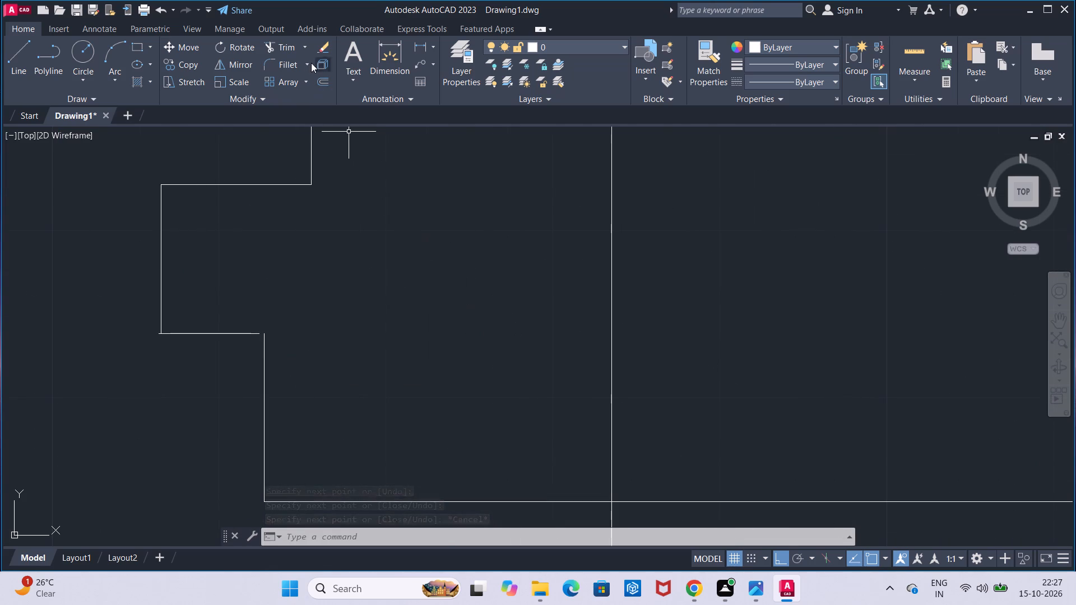
left_click(280, 46)
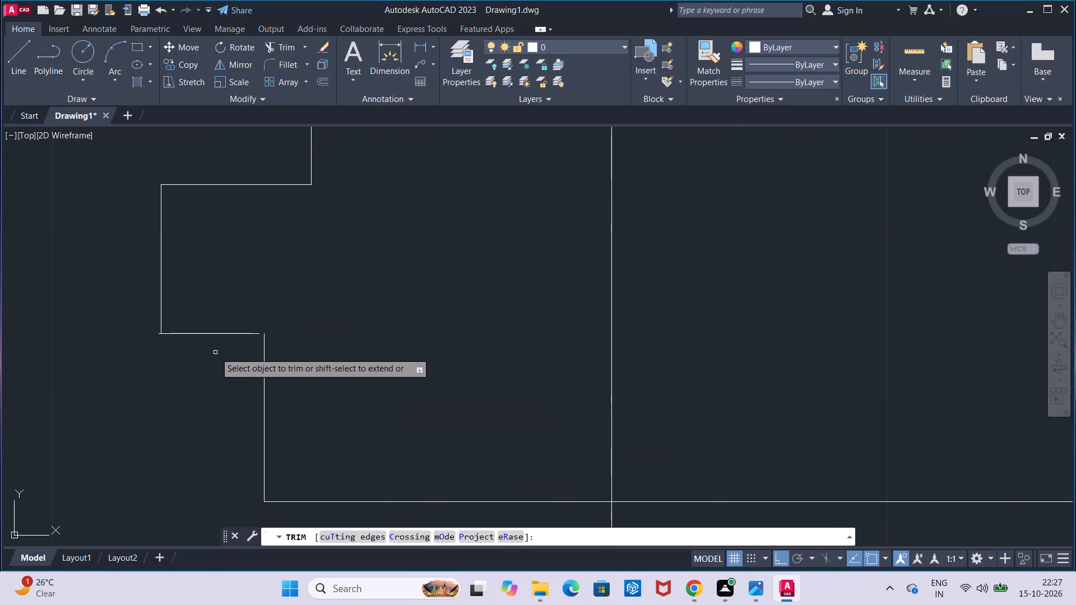
key("Escape")
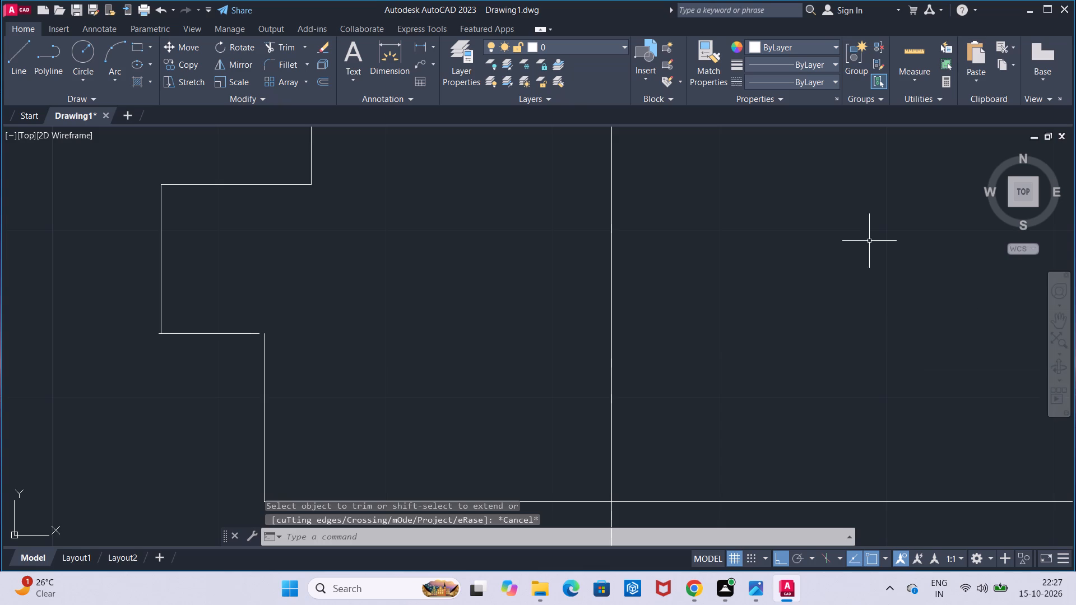
left_click(274, 48)
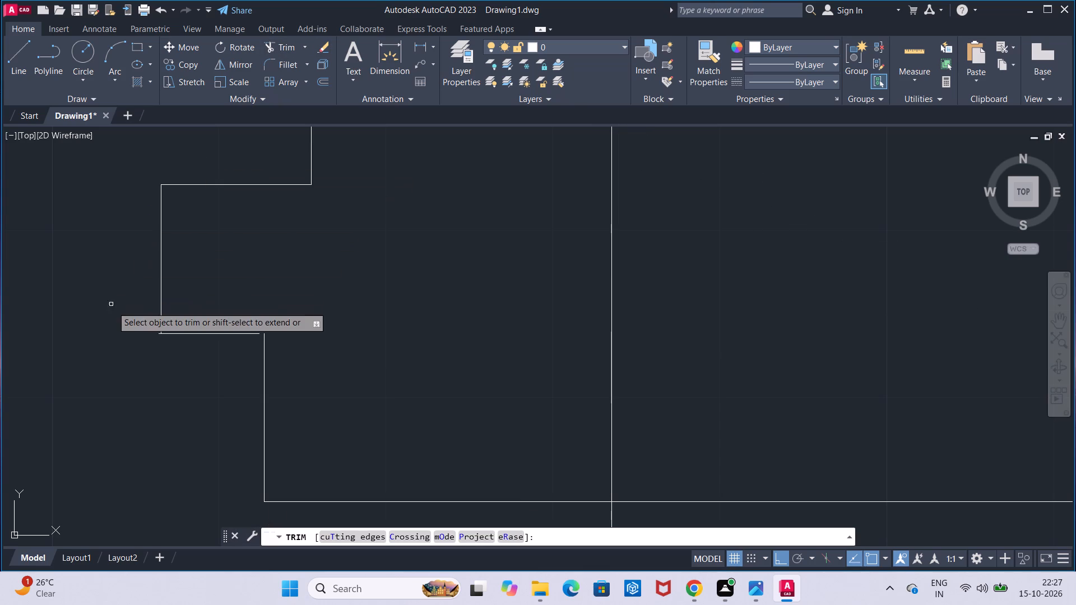
left_click(157, 333)
left_click(157, 334)
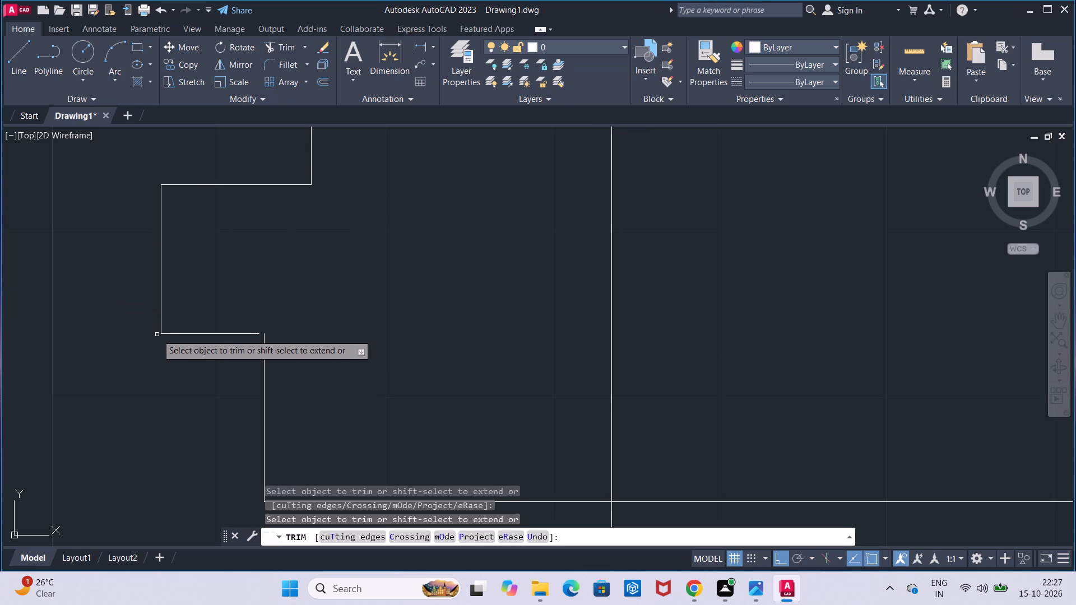
key("Escape")
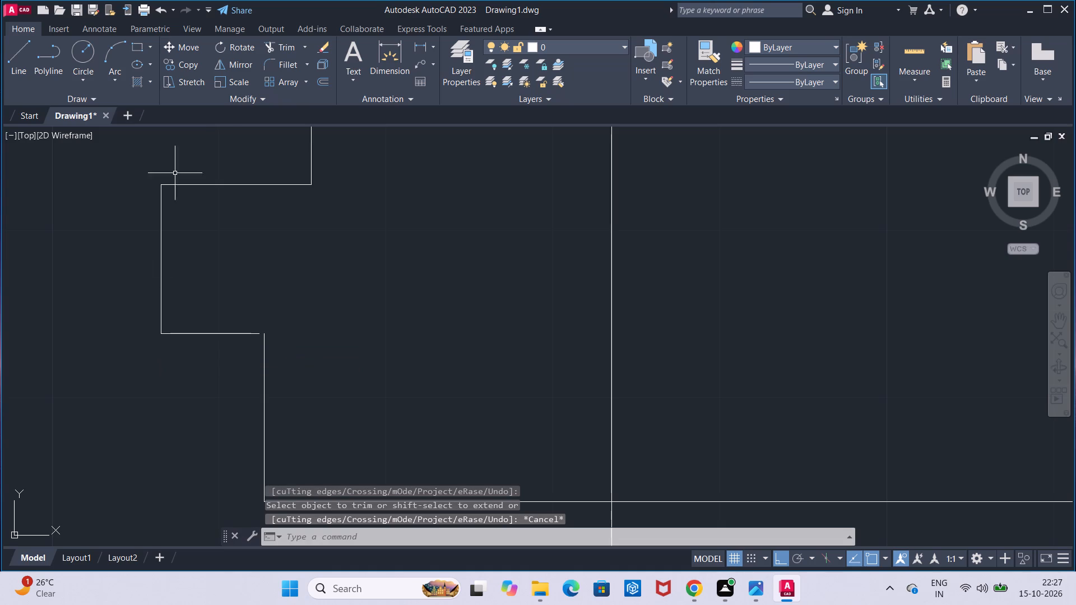
Extend the right end of the 6 line to meet the vertical line below the step.
left_click(308, 46)
left_click(294, 96)
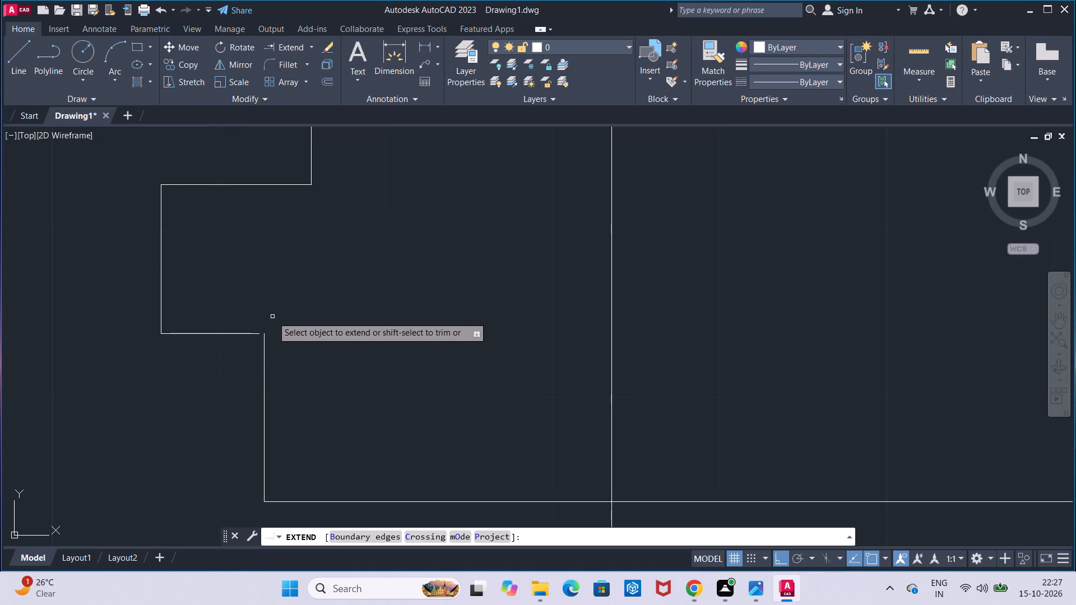
left_click(257, 333)
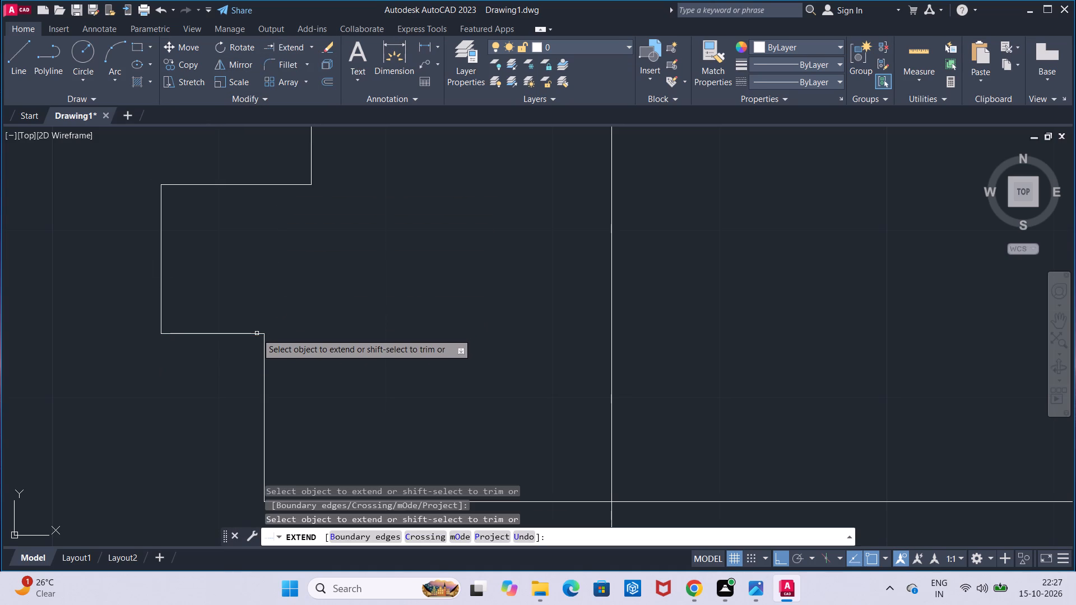
key("Escape")
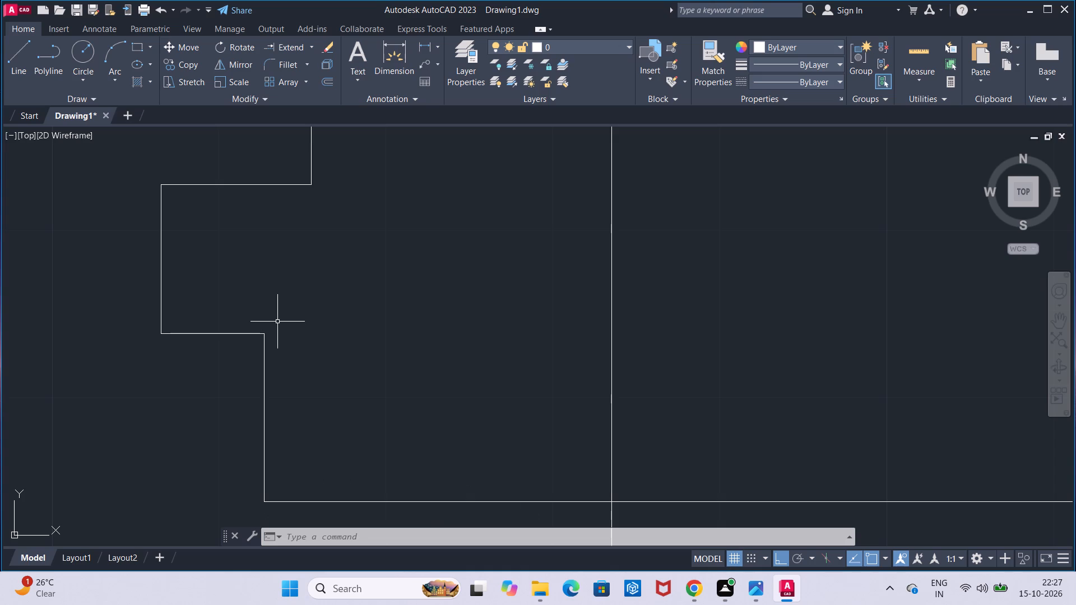
Draw a horizontal projection line about 72 long from the bottom of the side view's slot arc to the front view's lower vertical step line.
scroll(277, 322, "down", 1)
middle_click_drag(355, 322, 238, 270)
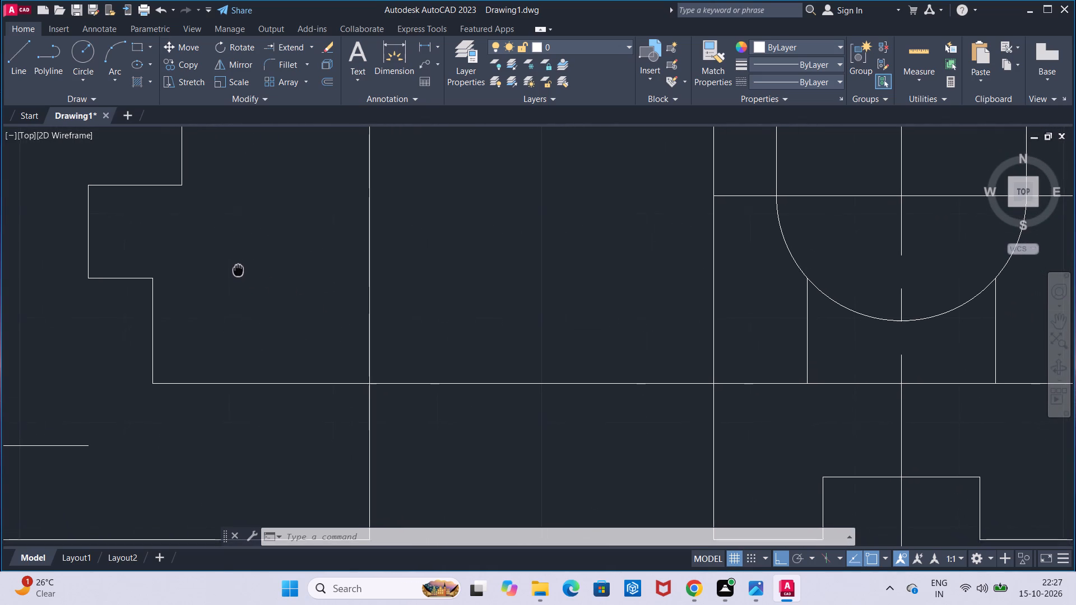
middle_click_drag(238, 270, 235, 267)
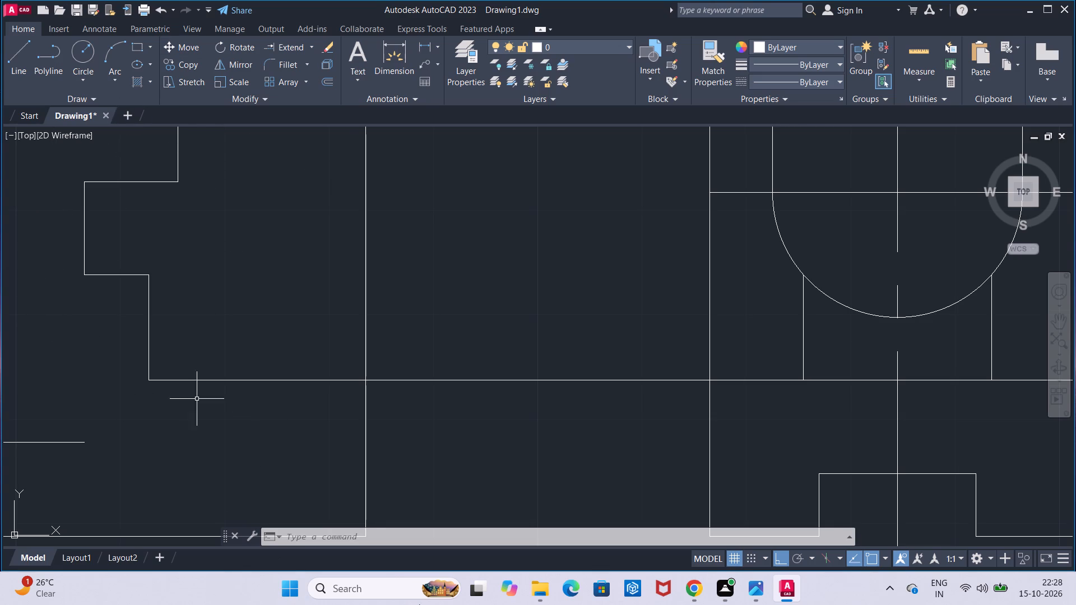
left_click(26, 53)
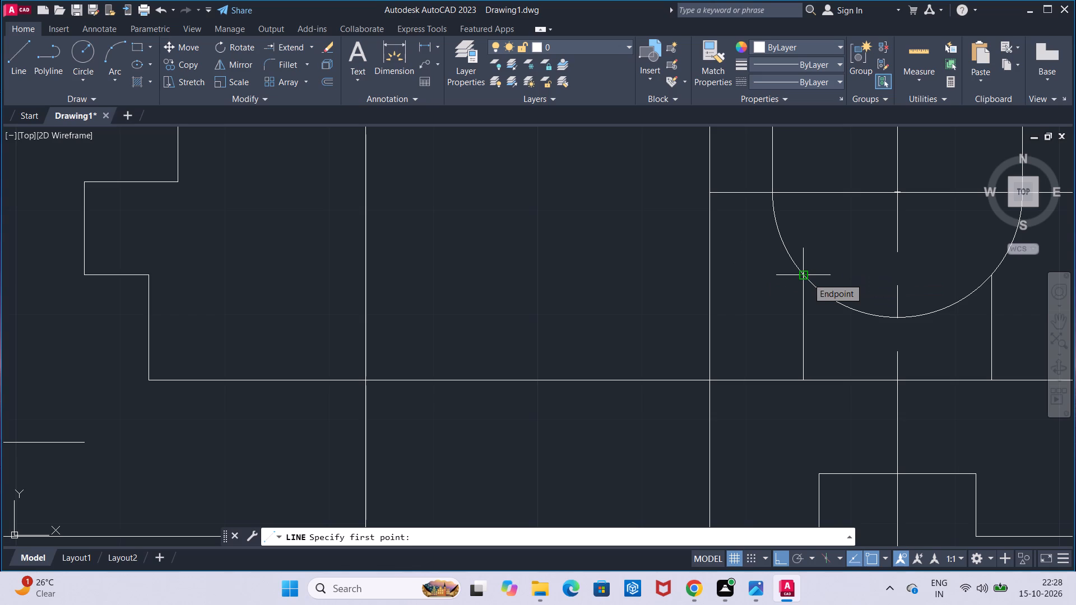
left_click(897, 321)
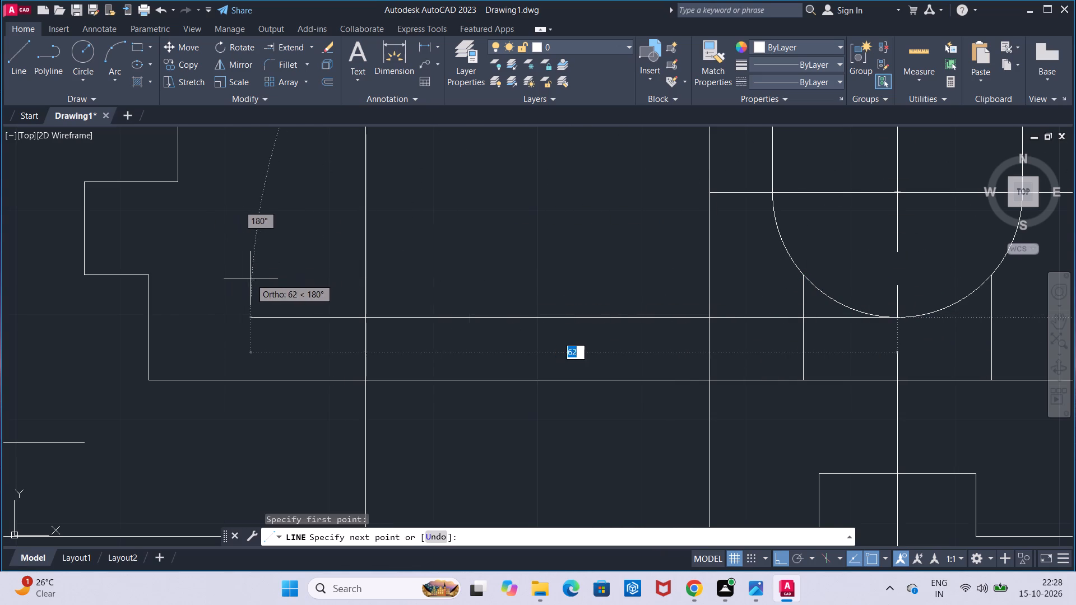
left_click(148, 314)
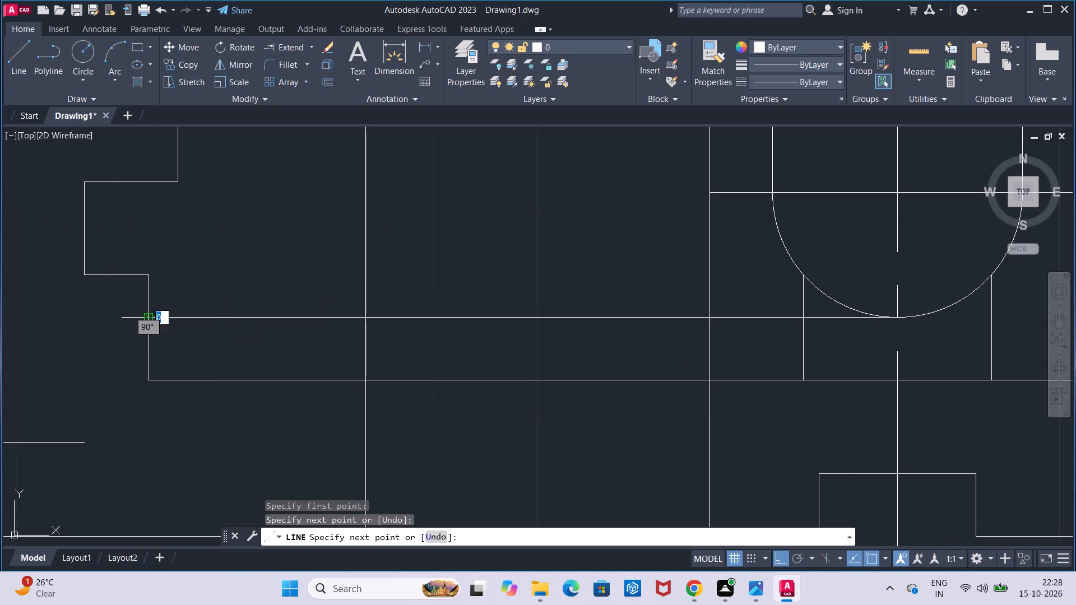
key("Escape")
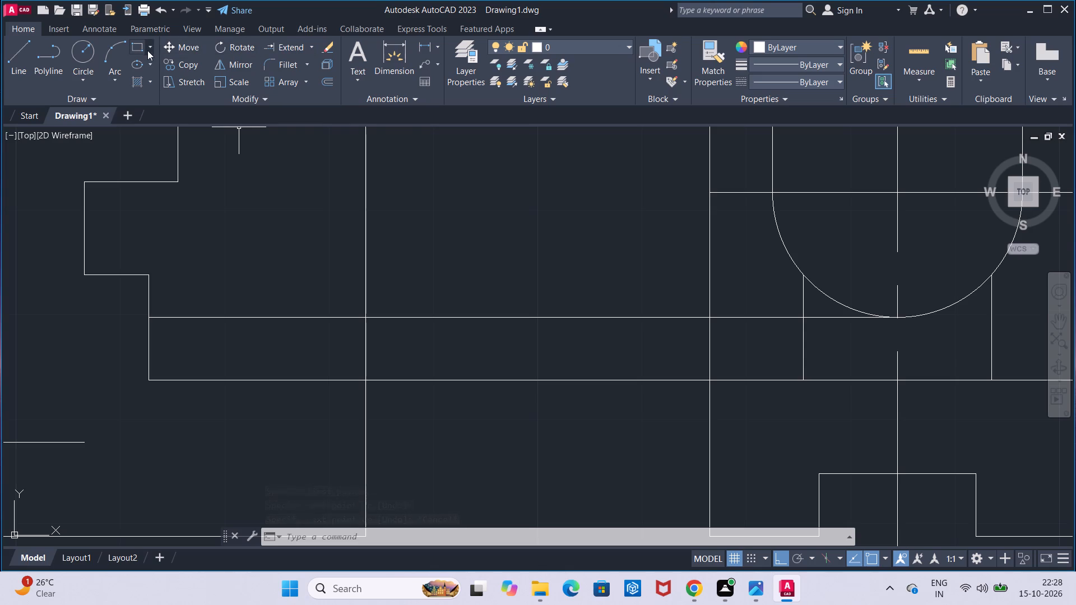
Trim the slot-bottom projection line away between the front view's long vertical edge and the side view's slot arc.
left_click(308, 67)
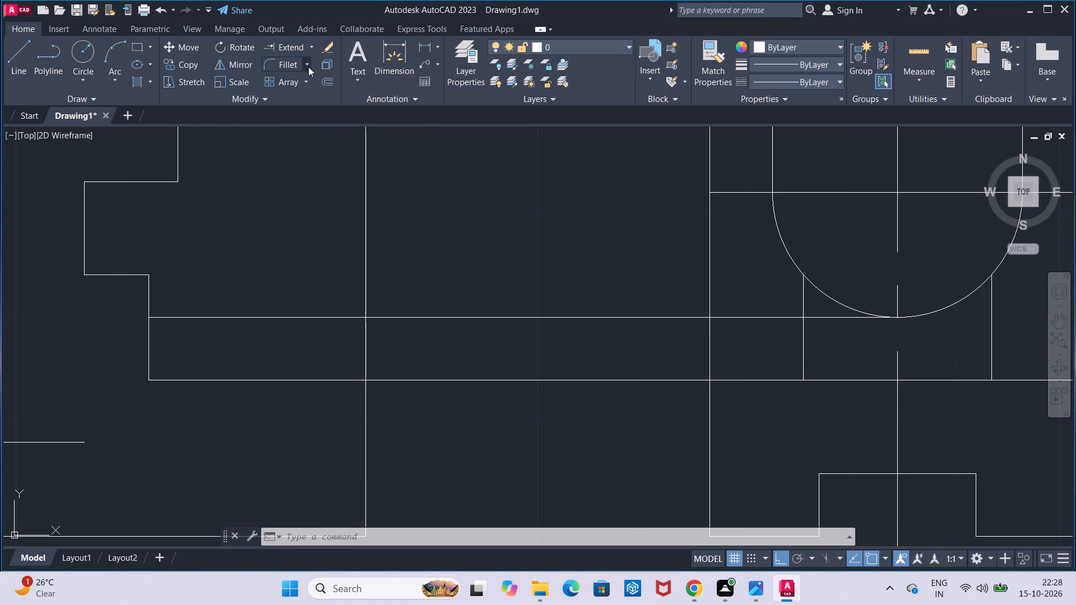
left_click(308, 67)
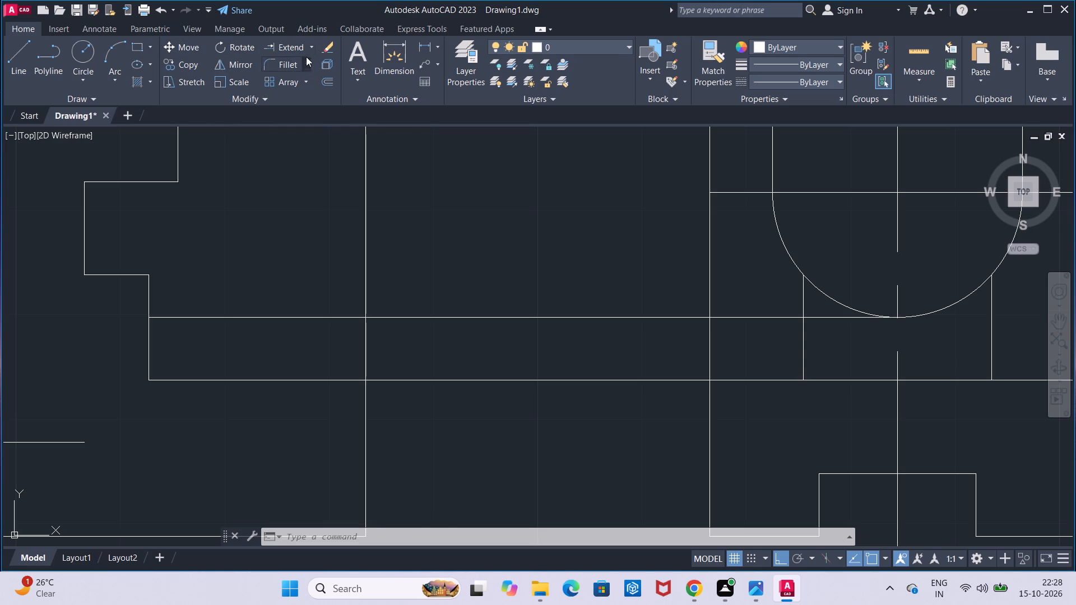
left_click(310, 48)
left_click(303, 65)
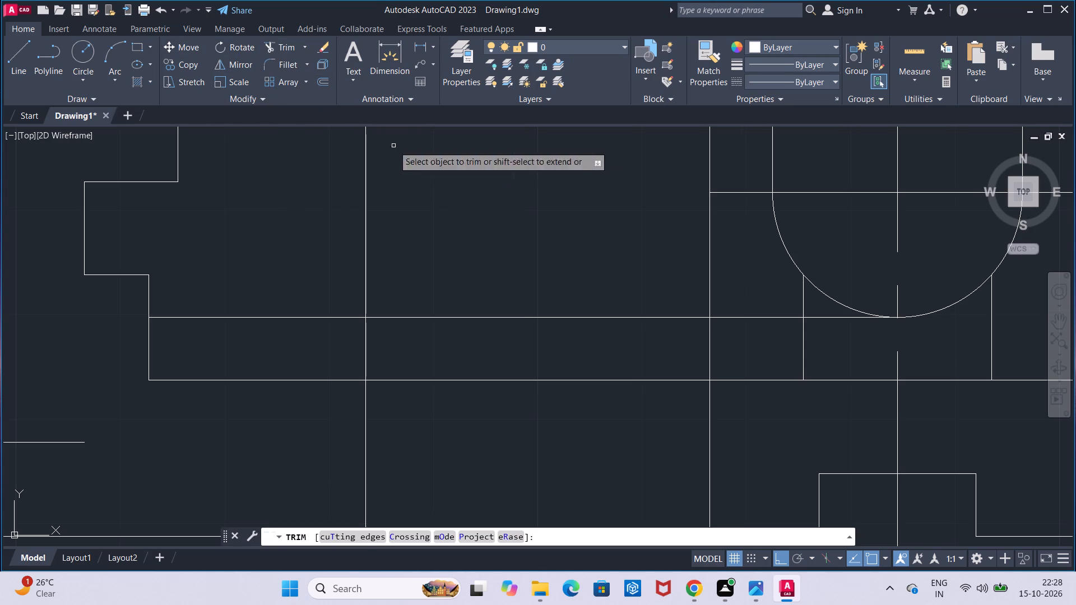
left_click(550, 318)
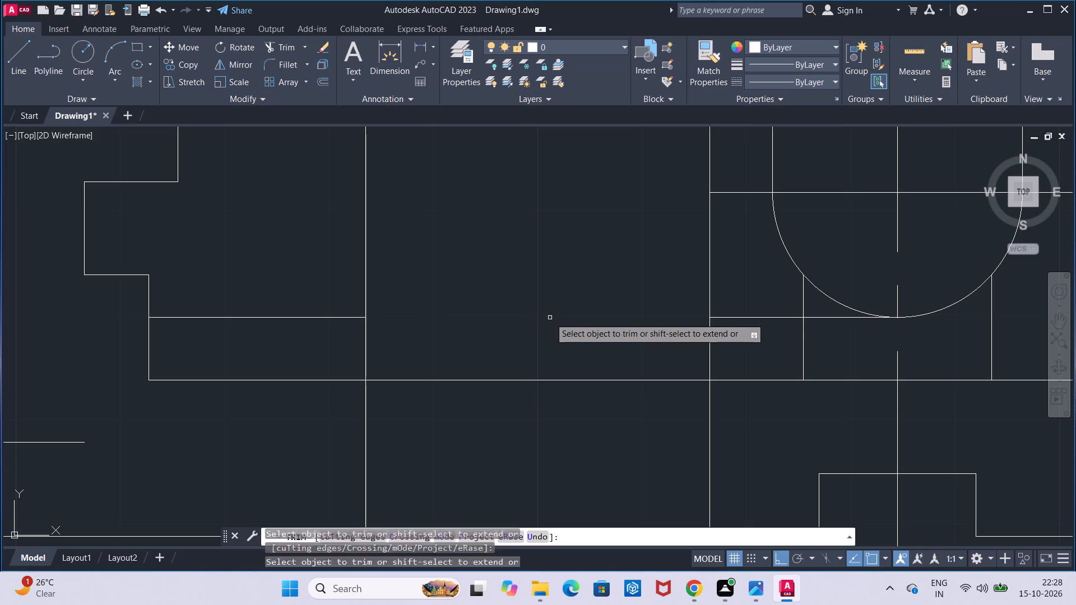
left_click(715, 318)
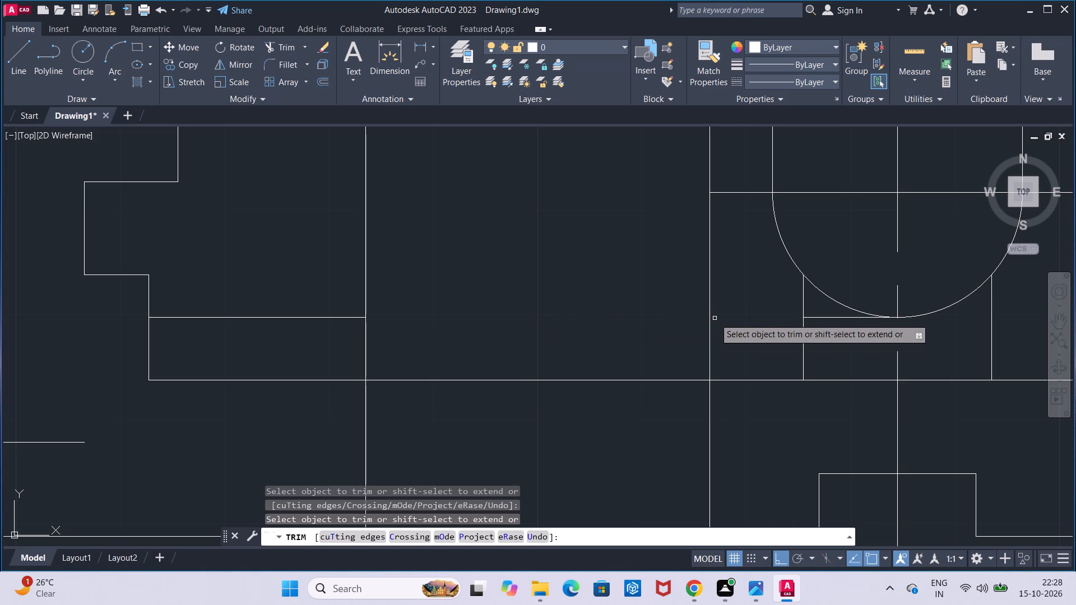
left_click(821, 319)
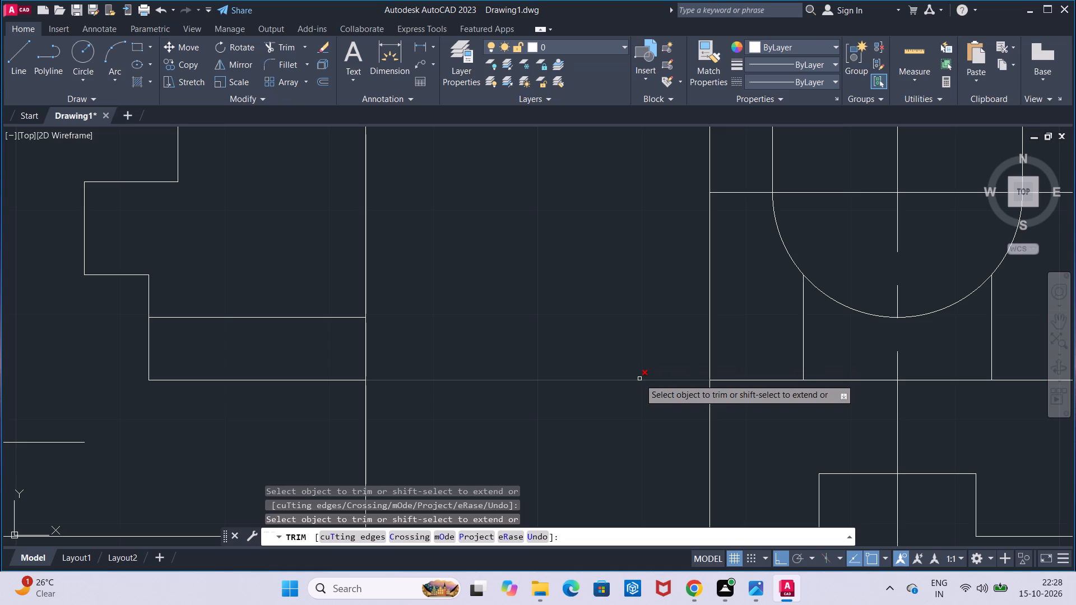
scroll(615, 355, "down", 1)
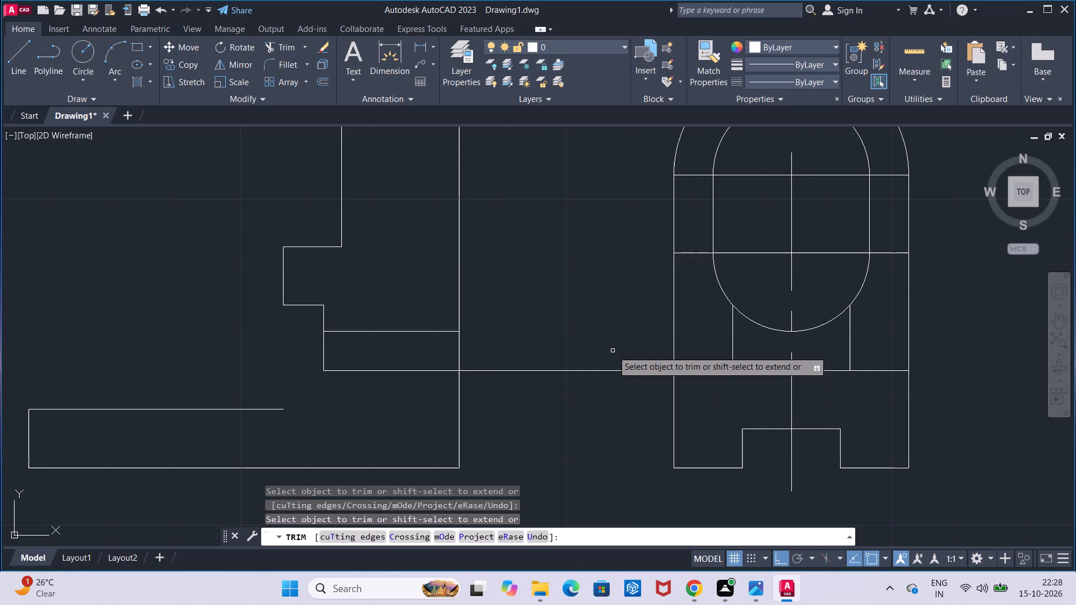
key("Escape")
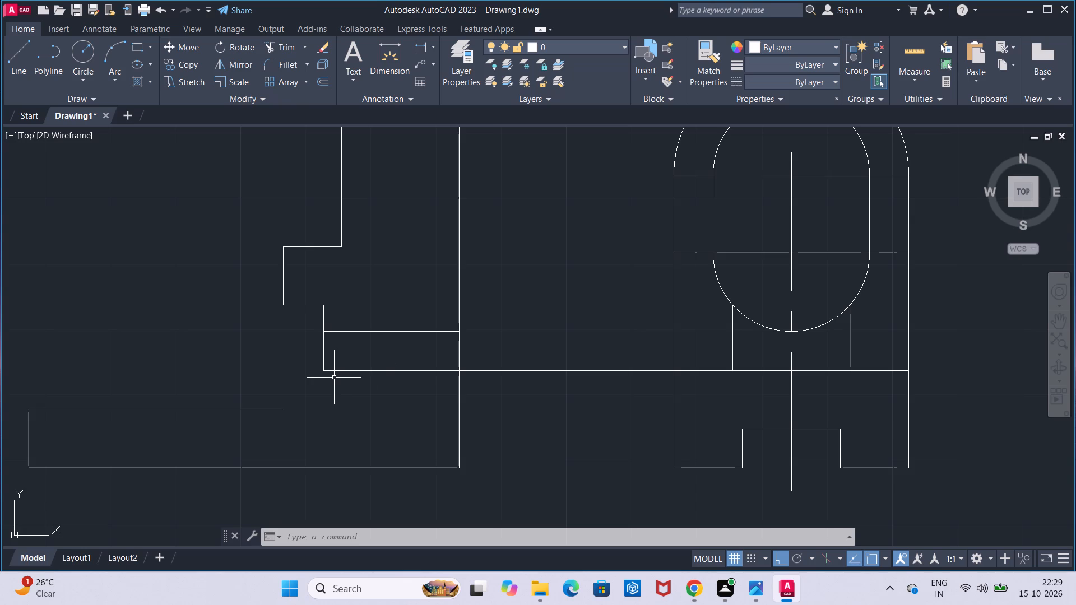
Measure the vertical distance from the rib-base projection line to the front view's bottom edge along its long vertical edge.
left_click(418, 40)
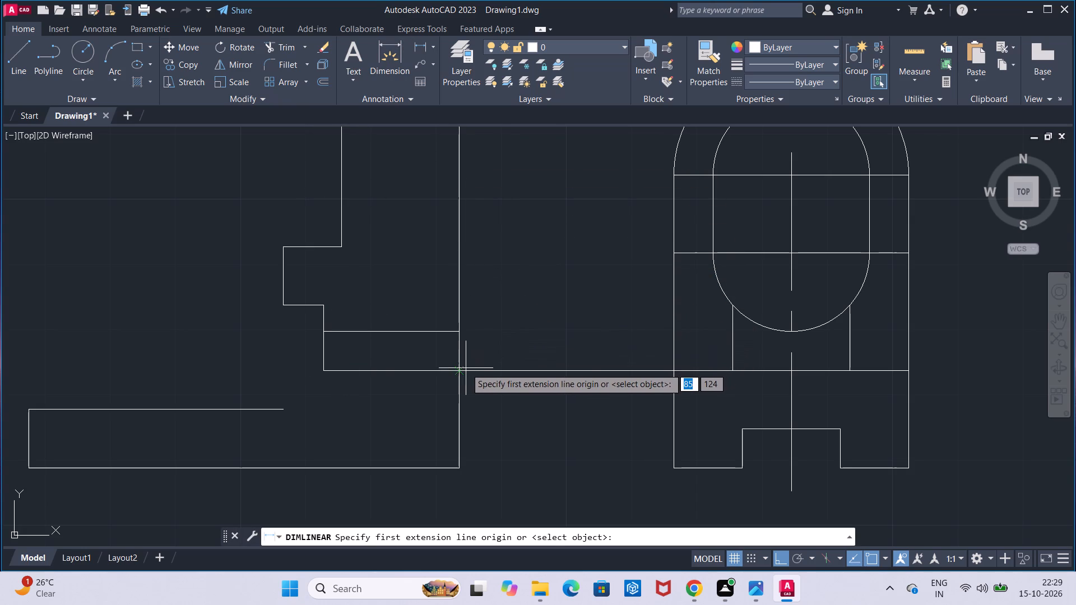
left_click(465, 369)
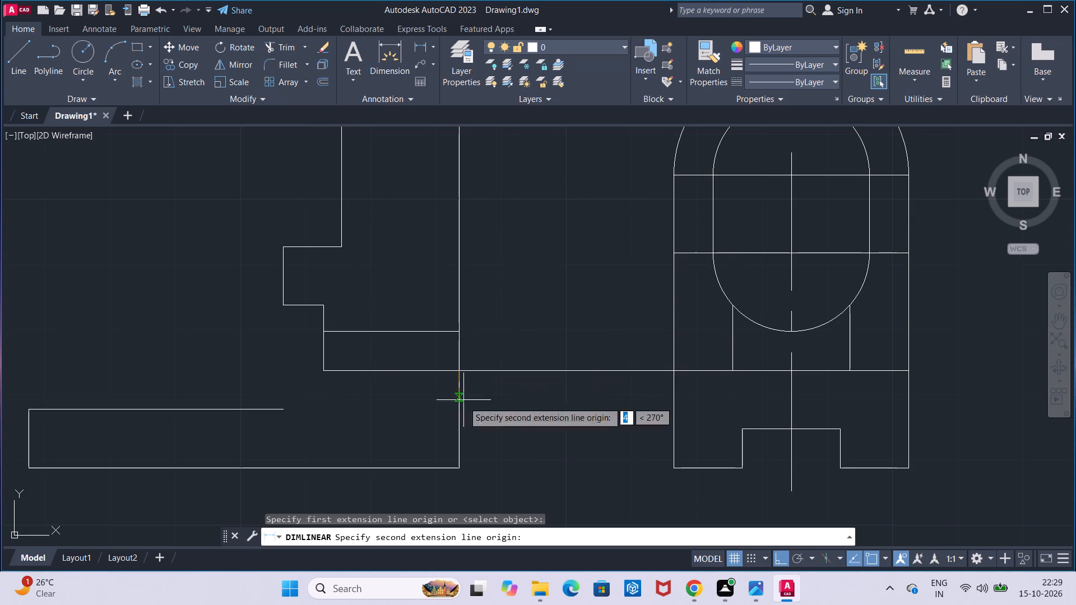
left_click(461, 466)
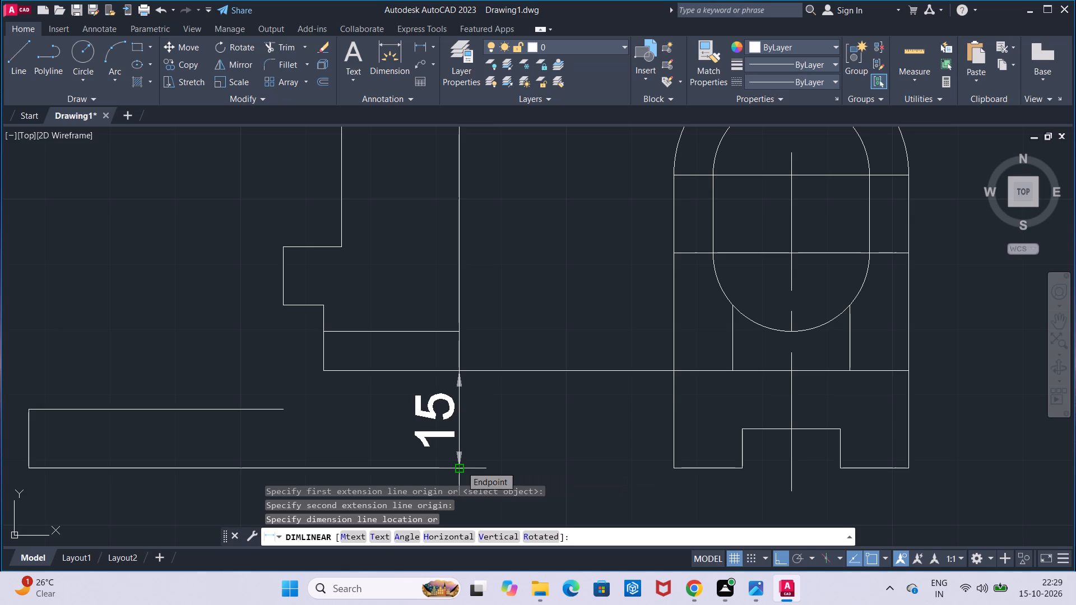
key("Escape")
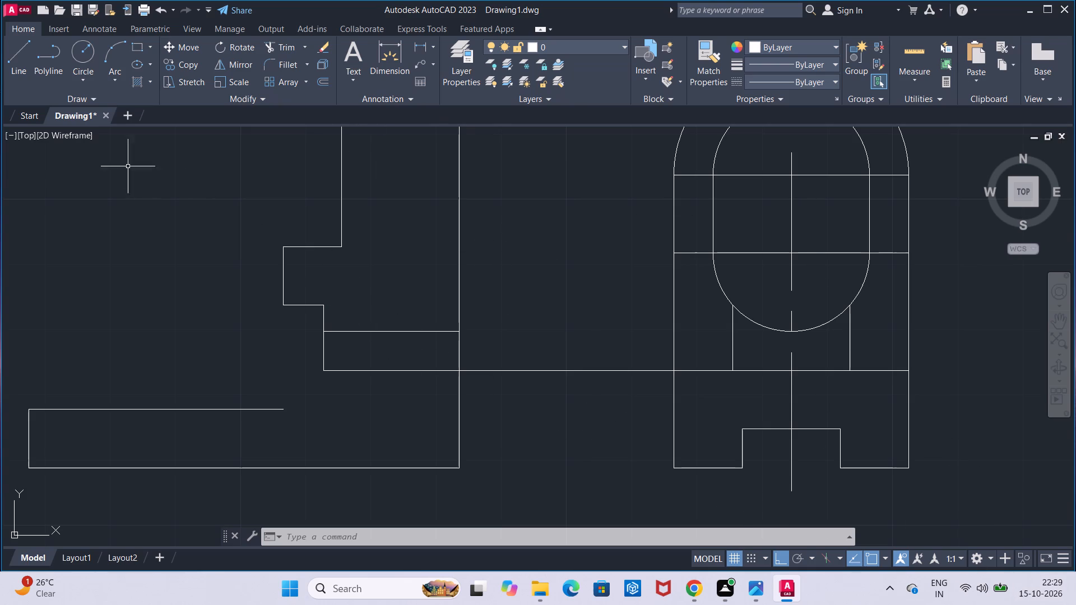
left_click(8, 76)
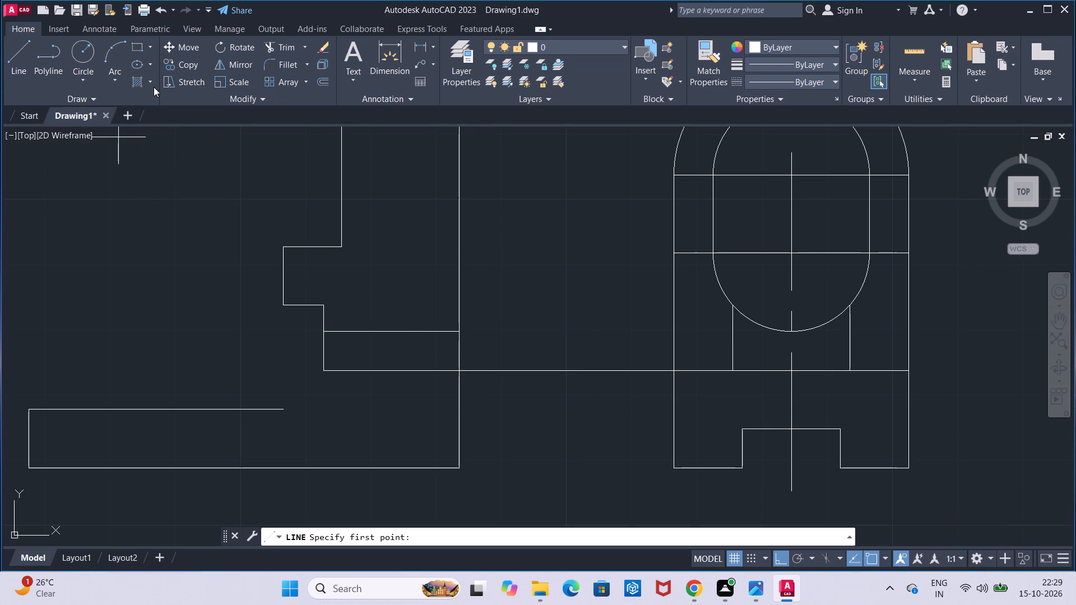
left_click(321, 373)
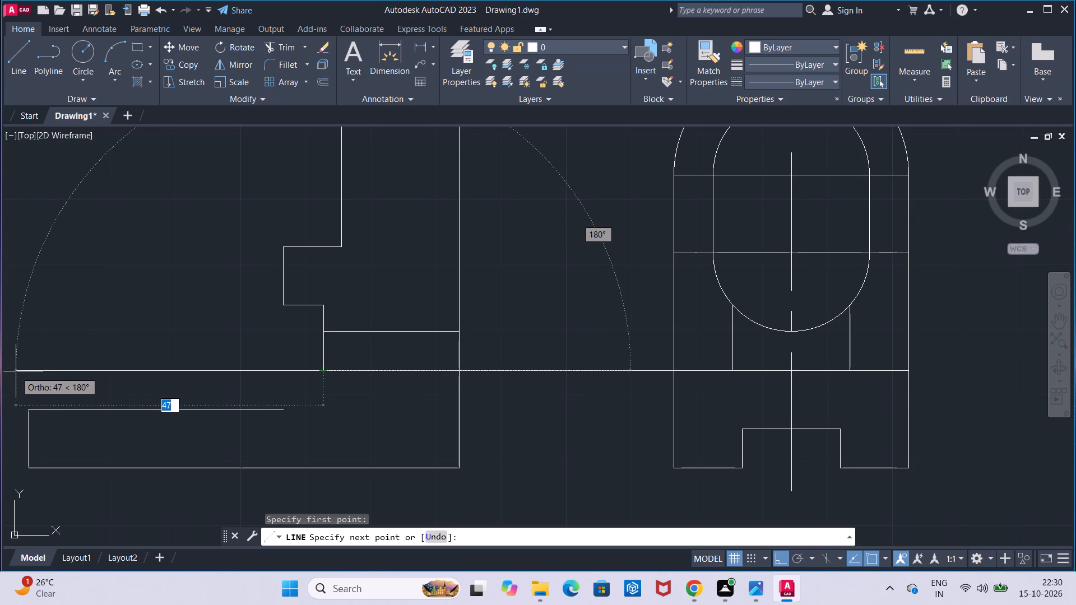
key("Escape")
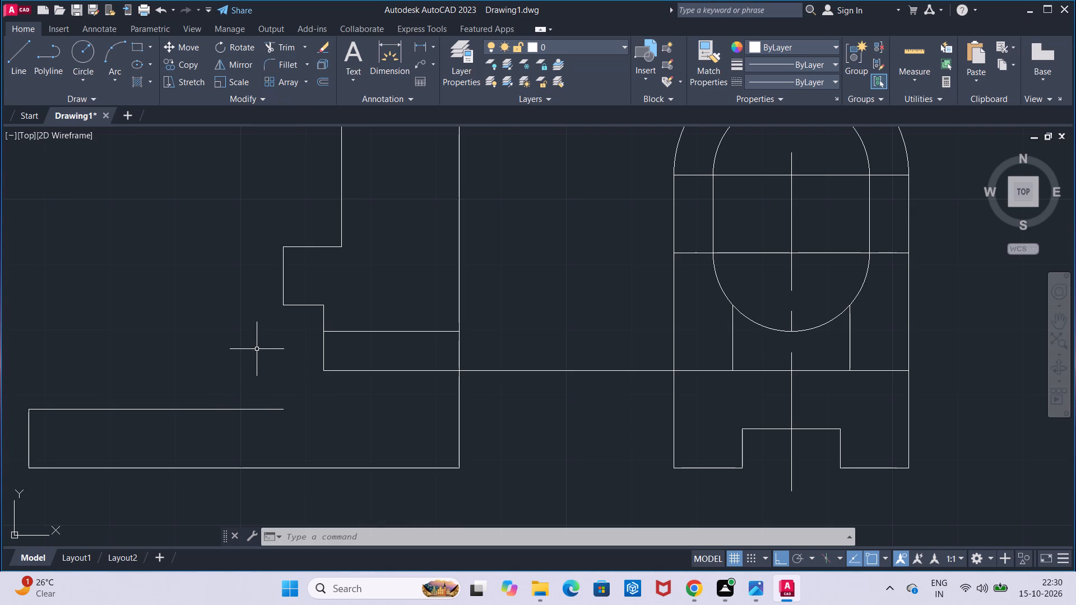
Draw a vertical line from the open end of the front view's base top line up to the lower-left corner of the step.
left_click(20, 66)
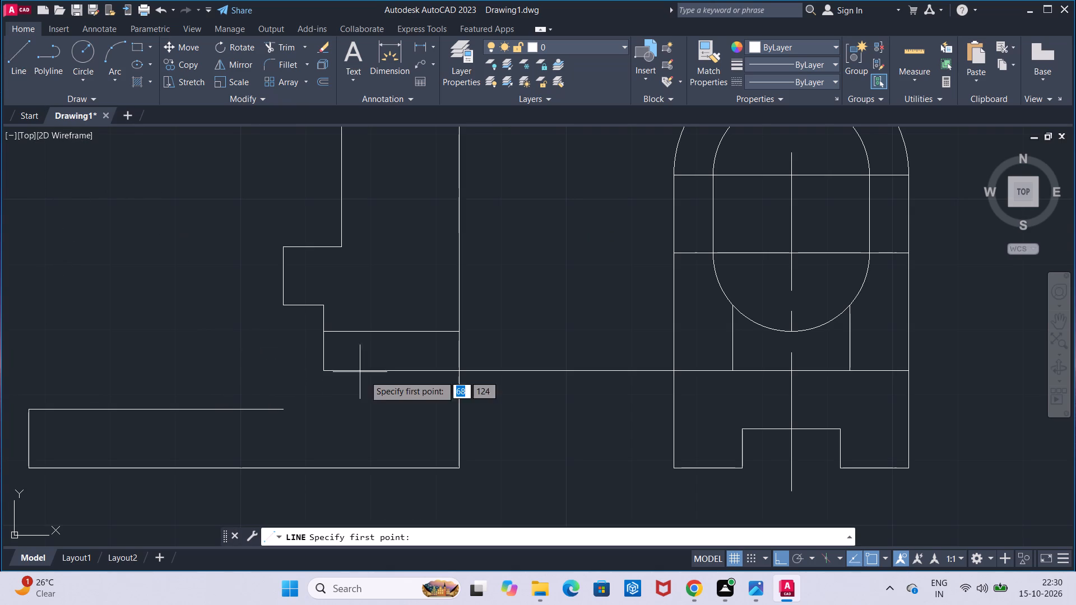
left_click(282, 412)
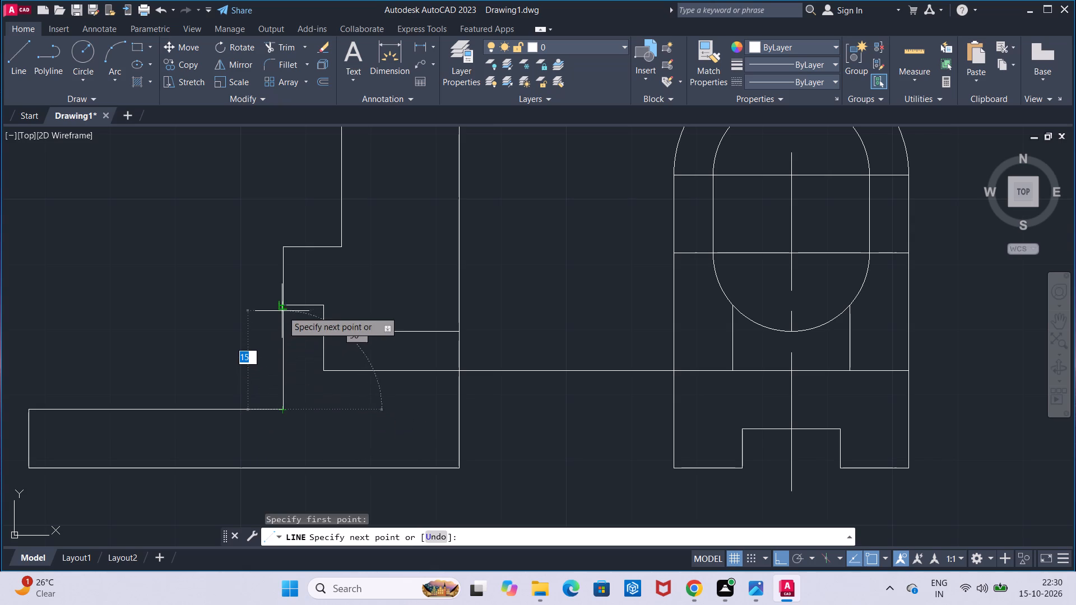
left_click(282, 308)
key("Escape")
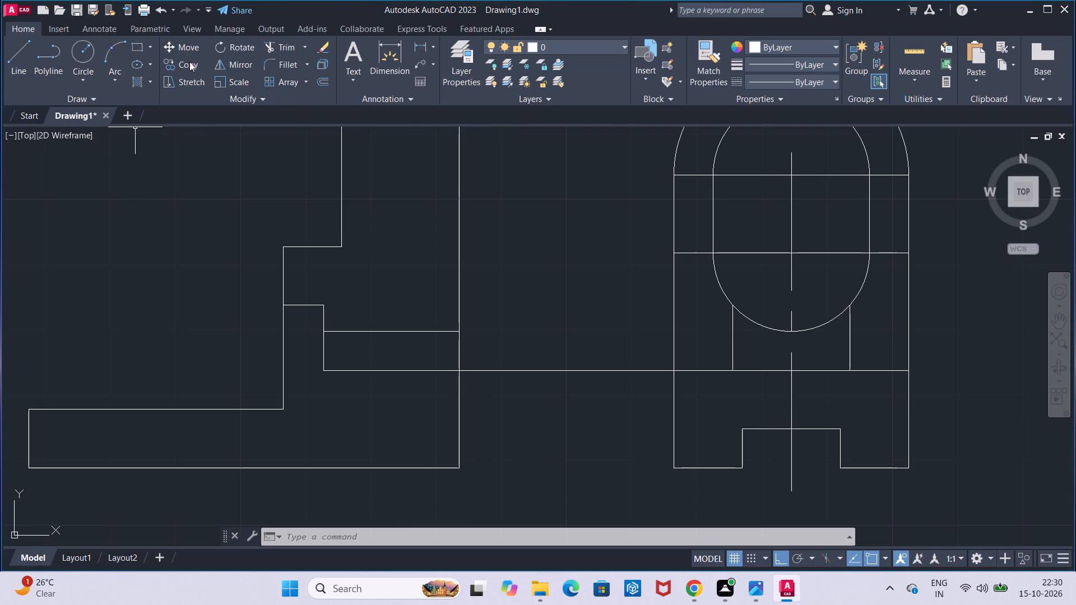
Continue the front view's base top line right to below the lower vertical step line, and join it up to that line's bottom end.
left_click(15, 77)
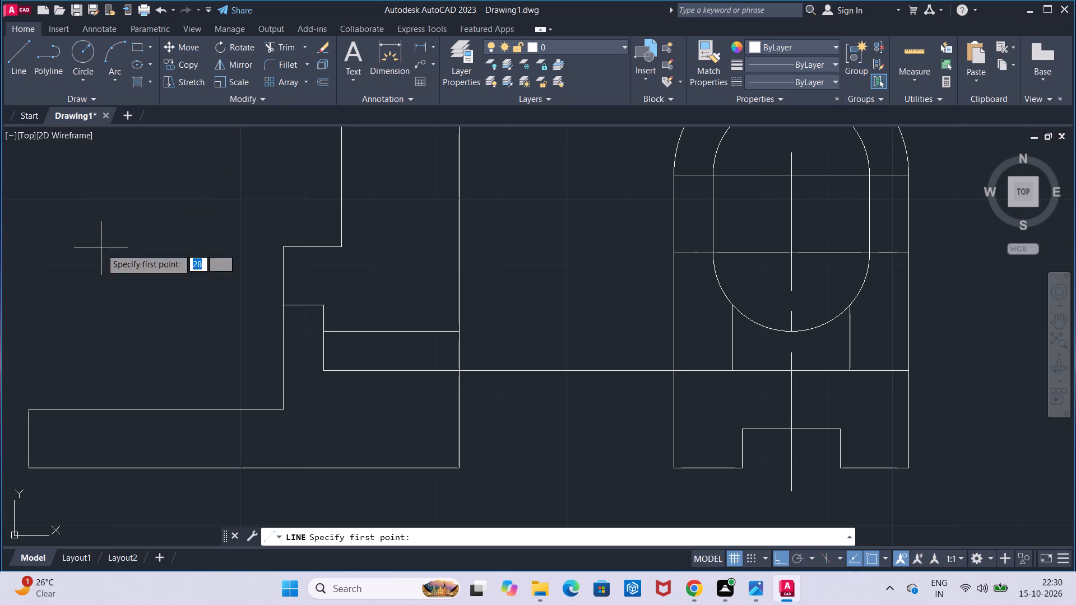
left_click(281, 412)
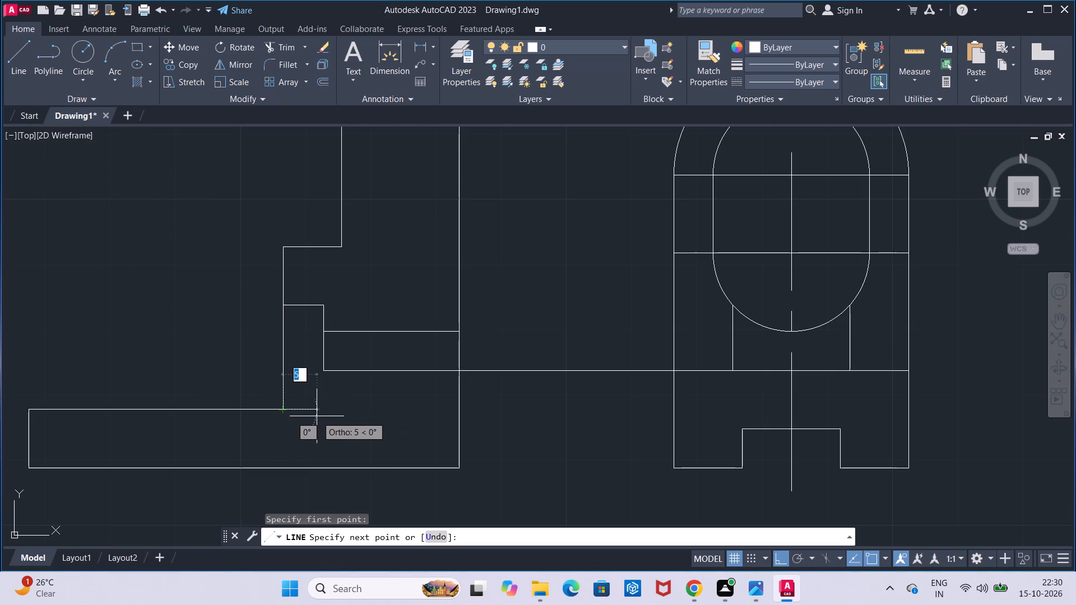
left_click(323, 416)
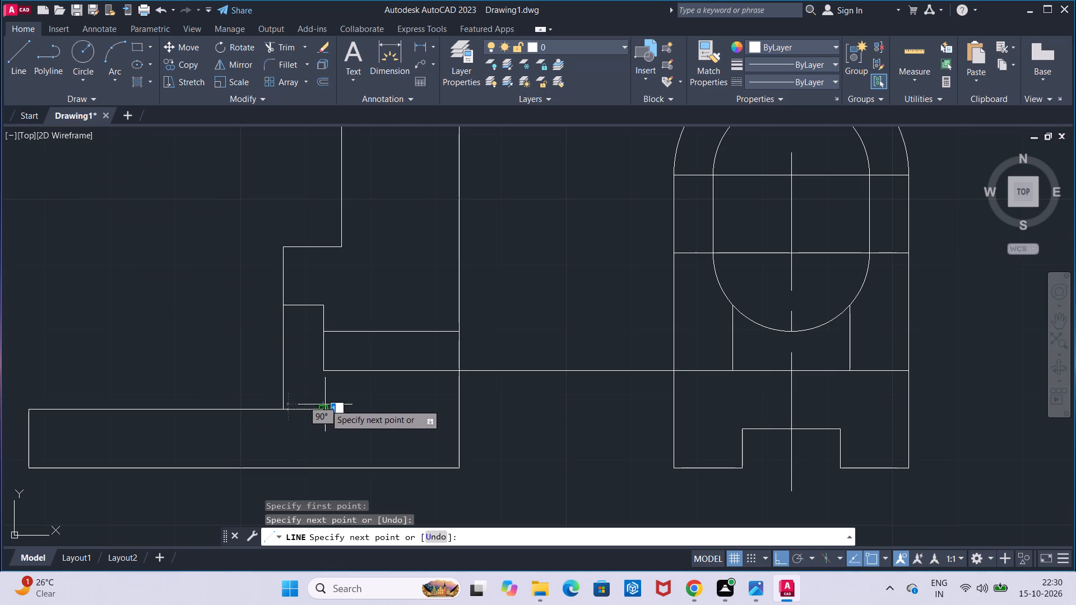
left_click(328, 375)
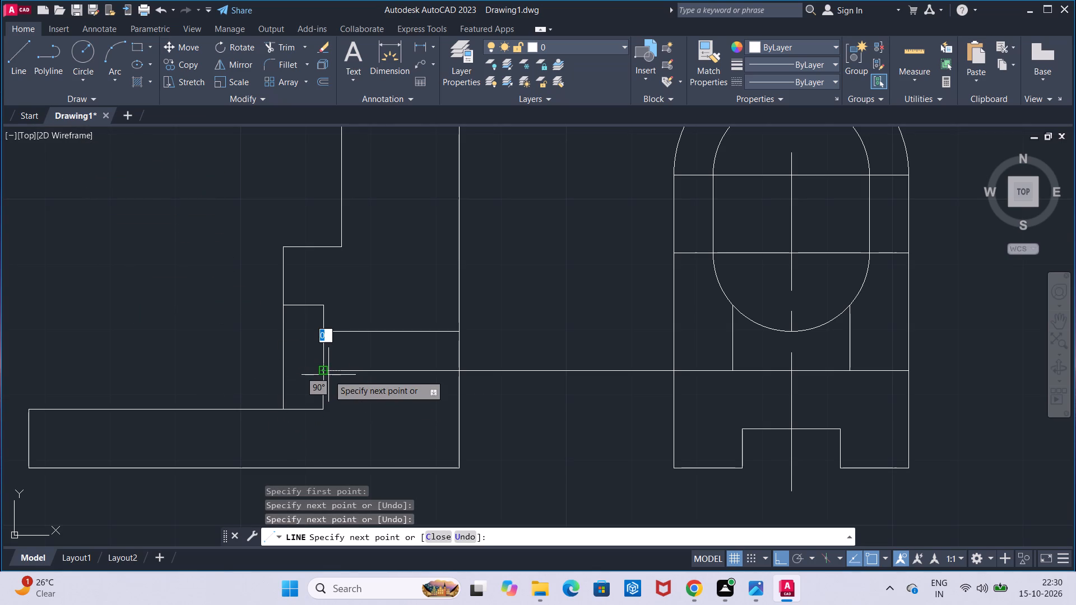
key("Escape")
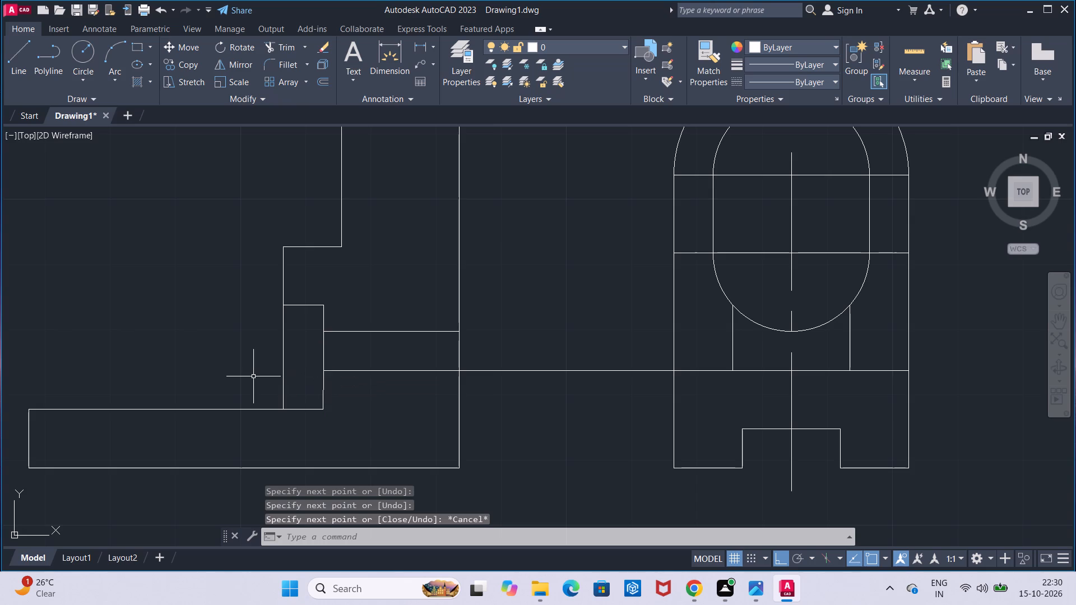
Trim the rib-base projection line inside the front view and across the gap to the side view.
left_click(282, 52)
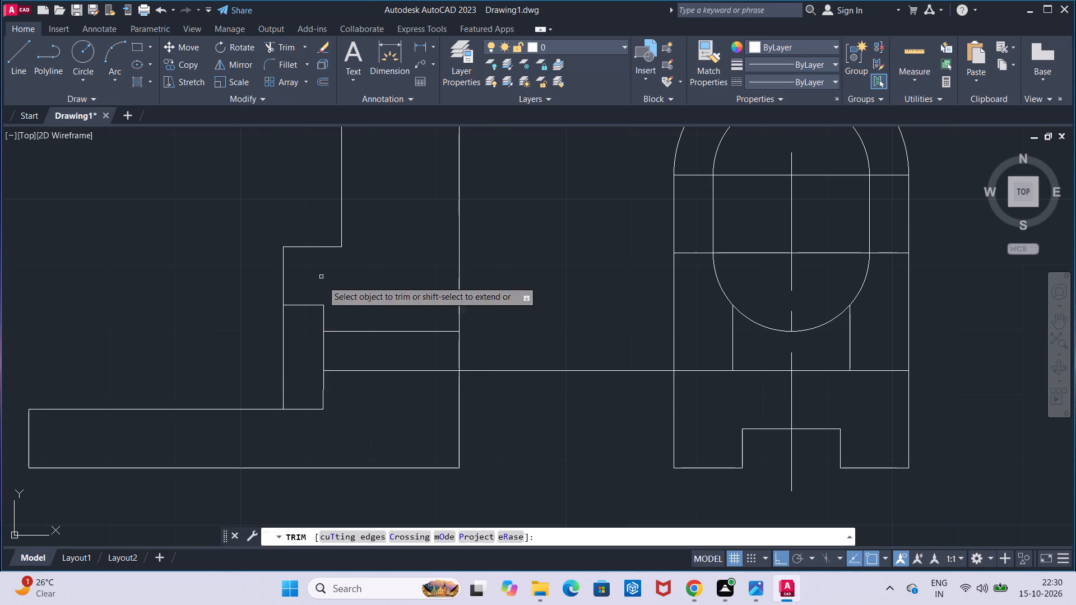
left_click(359, 372)
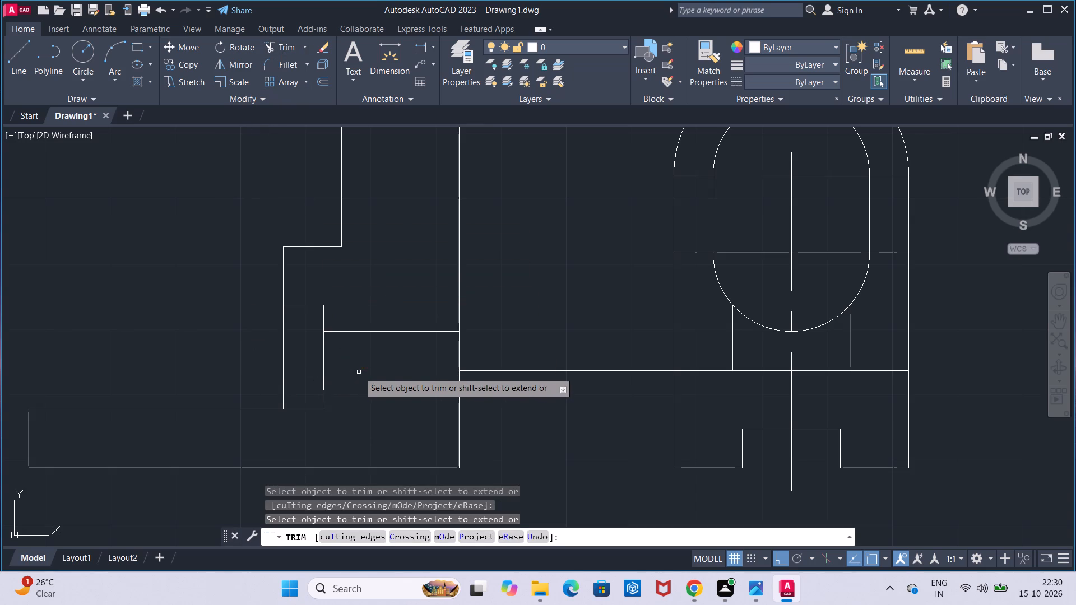
left_click(503, 372)
key("Escape")
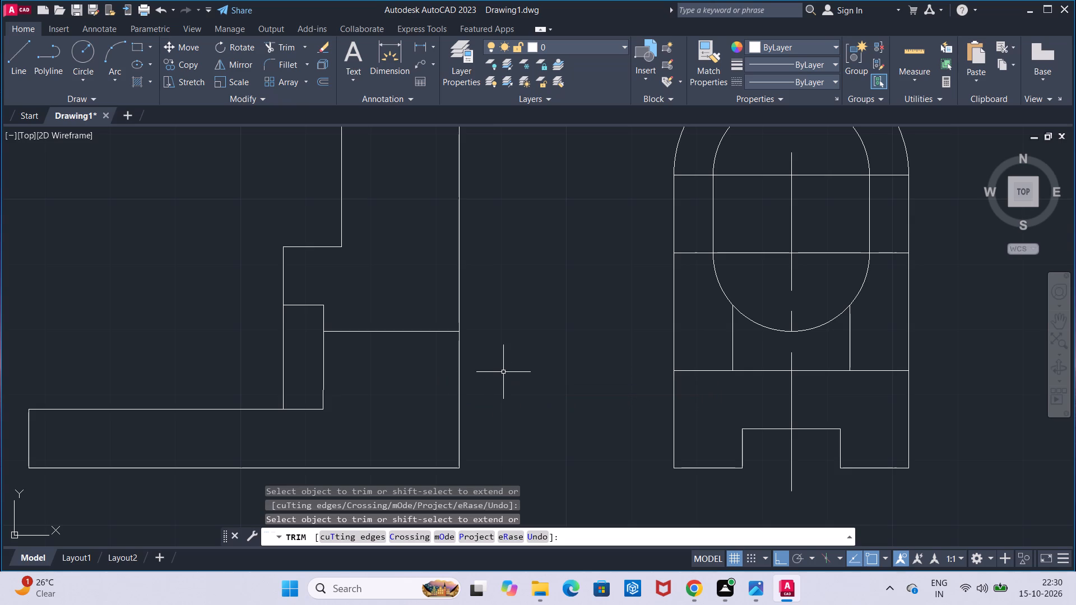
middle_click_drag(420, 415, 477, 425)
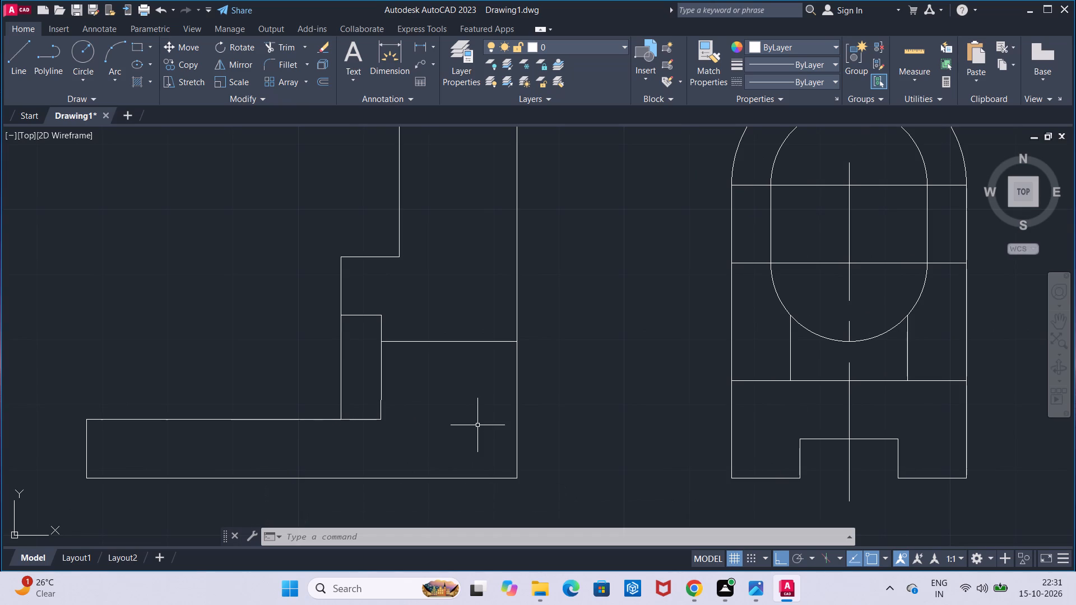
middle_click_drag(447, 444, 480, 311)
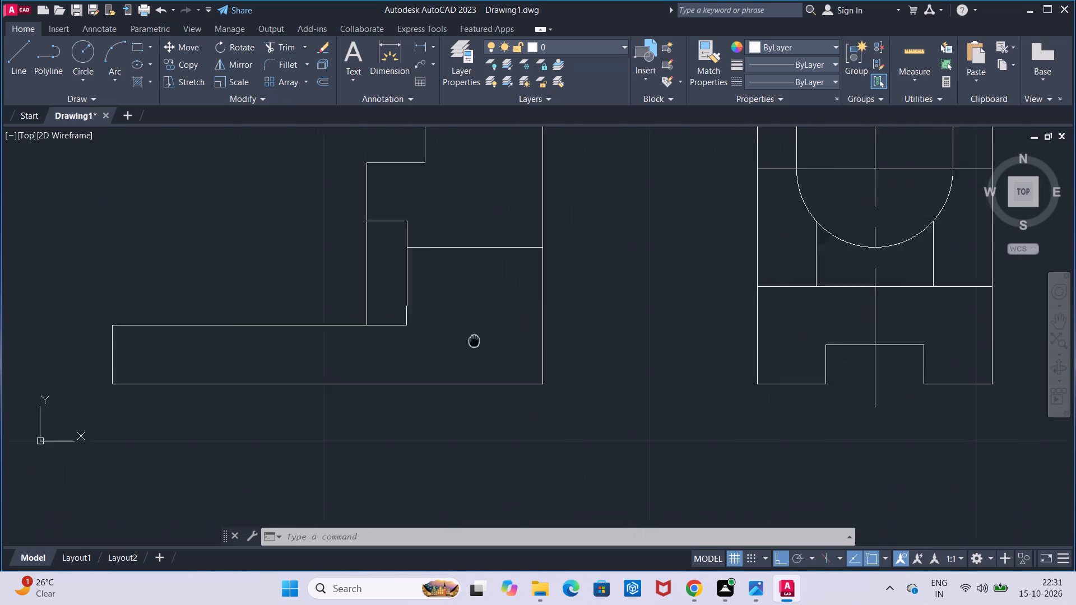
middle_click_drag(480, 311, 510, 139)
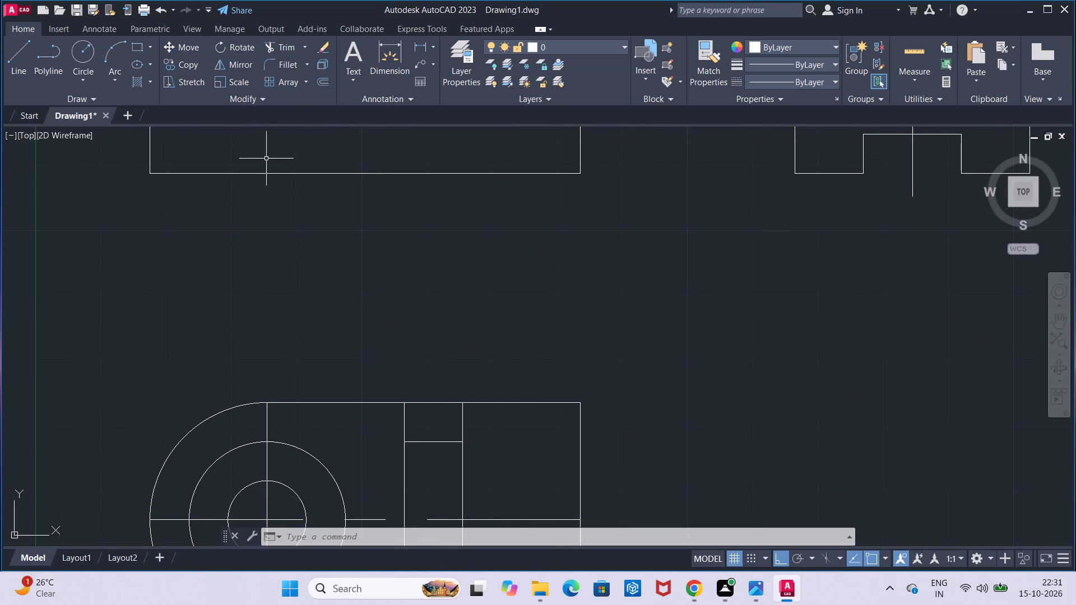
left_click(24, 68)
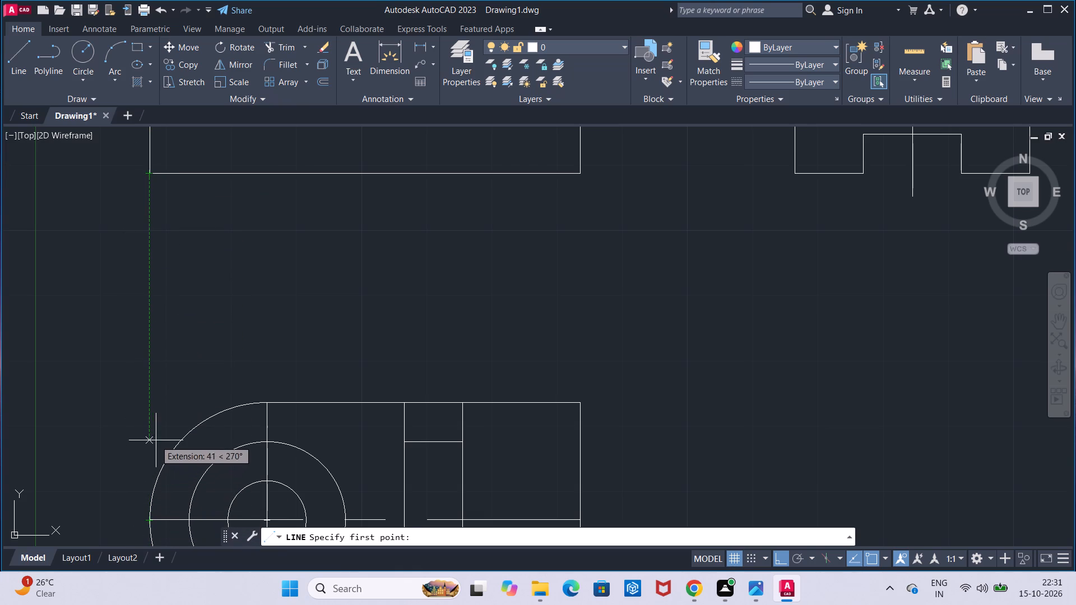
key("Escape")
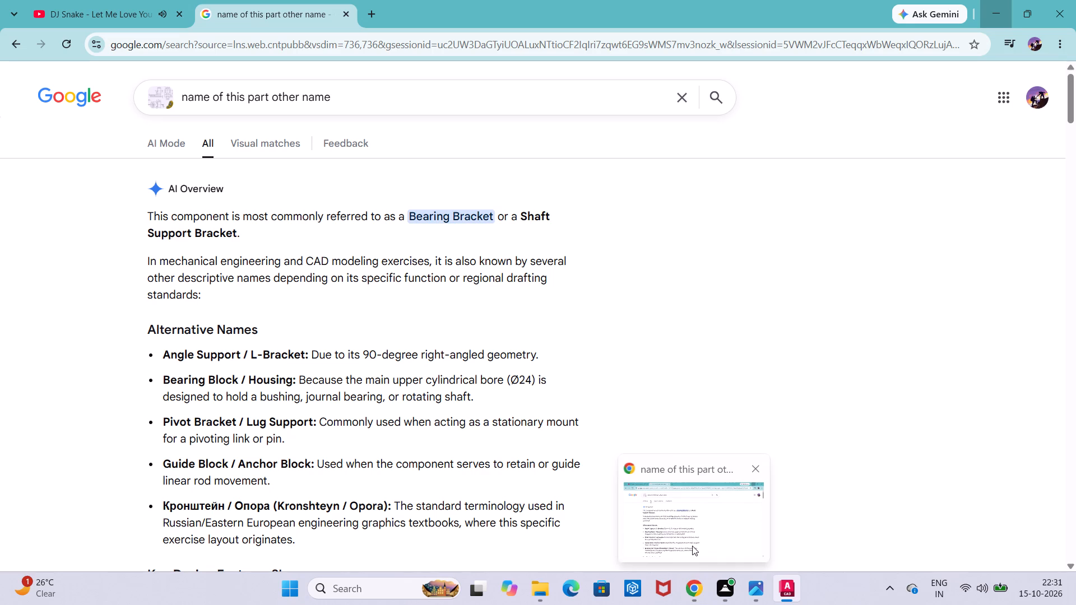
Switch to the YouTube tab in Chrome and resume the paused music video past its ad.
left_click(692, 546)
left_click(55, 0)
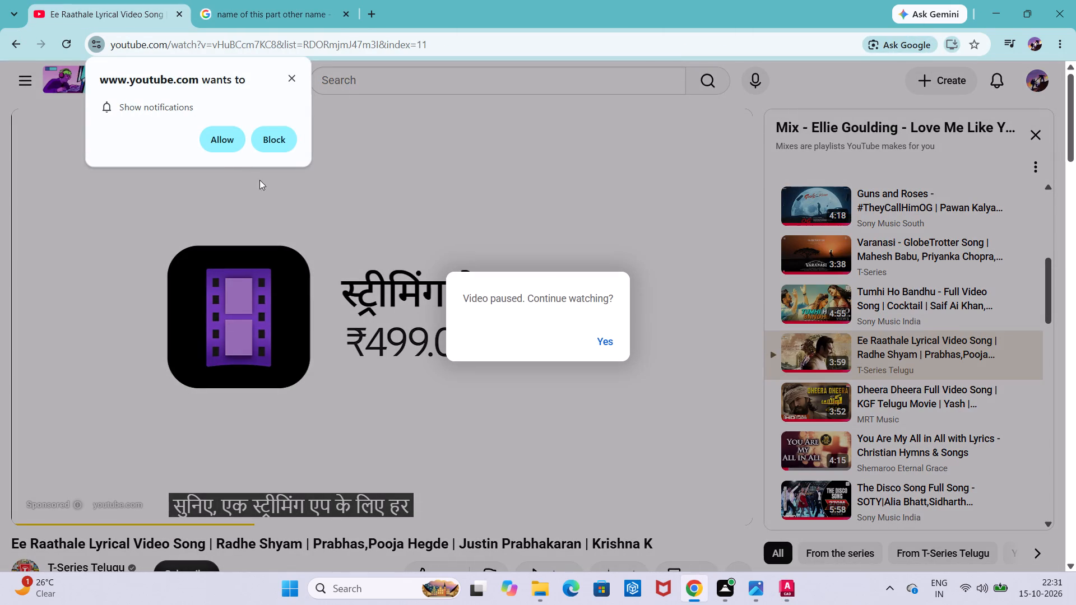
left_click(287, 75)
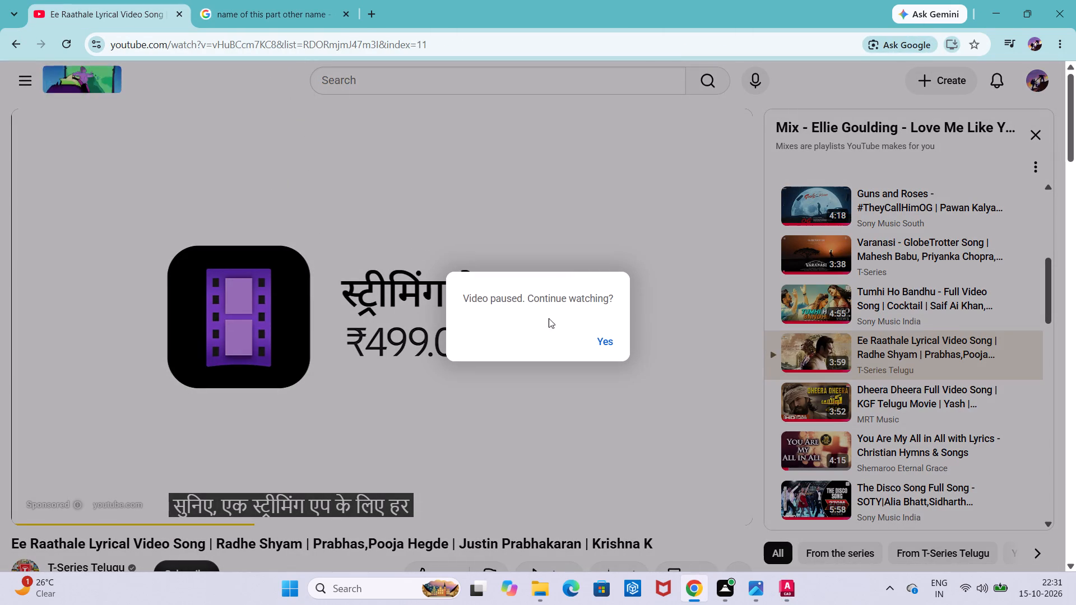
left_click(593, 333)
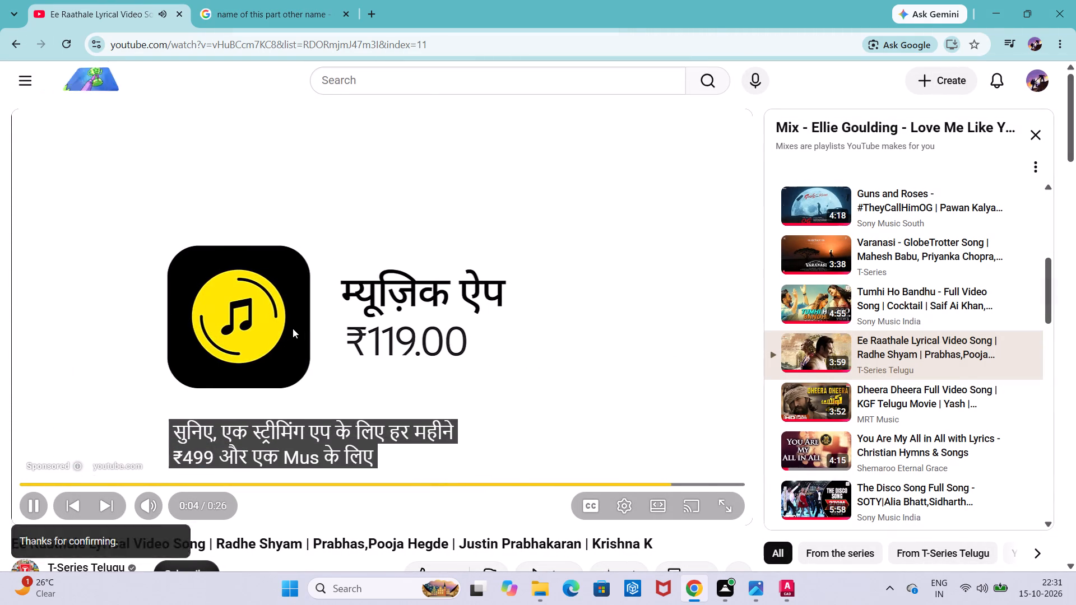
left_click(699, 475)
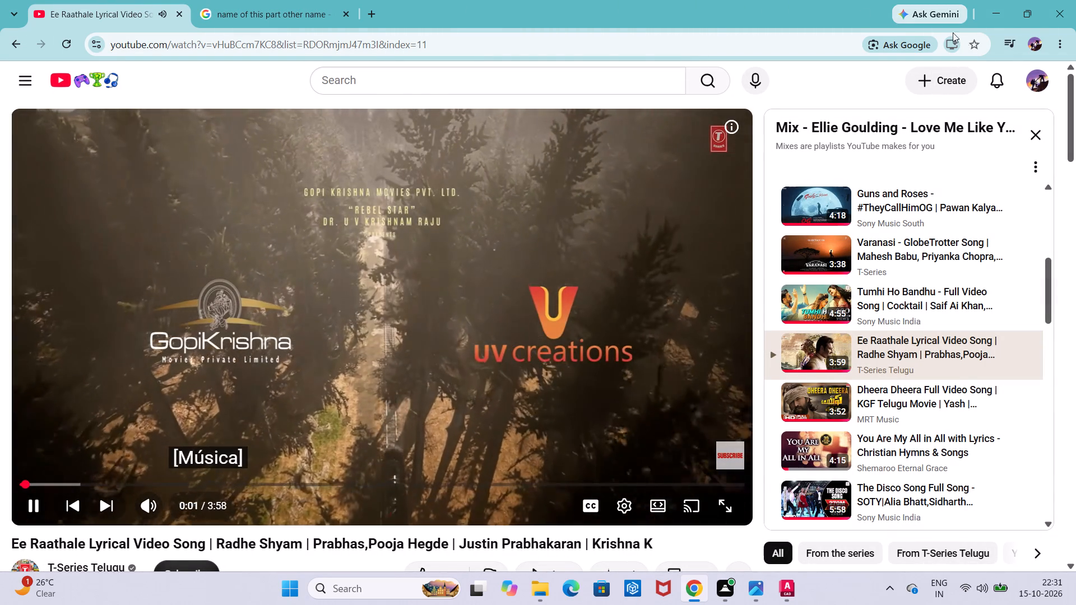
Switch back to AutoCAD and check the base thickness at the front view's open end with a linear dimension.
left_click(988, 21)
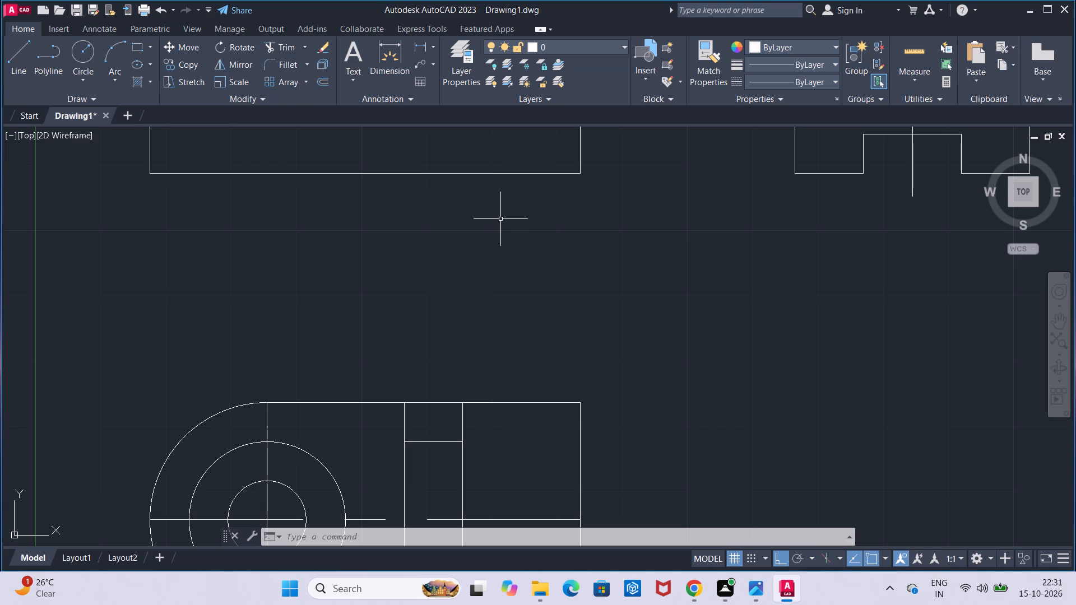
scroll(500, 219, "down", 1)
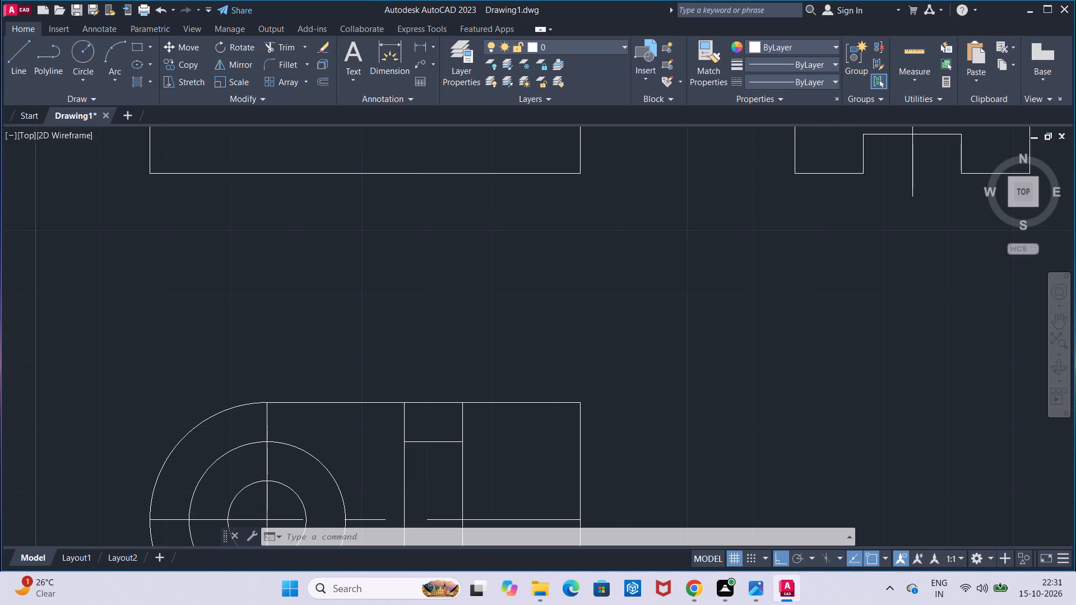
middle_click(500, 219)
middle_click(500, 219)
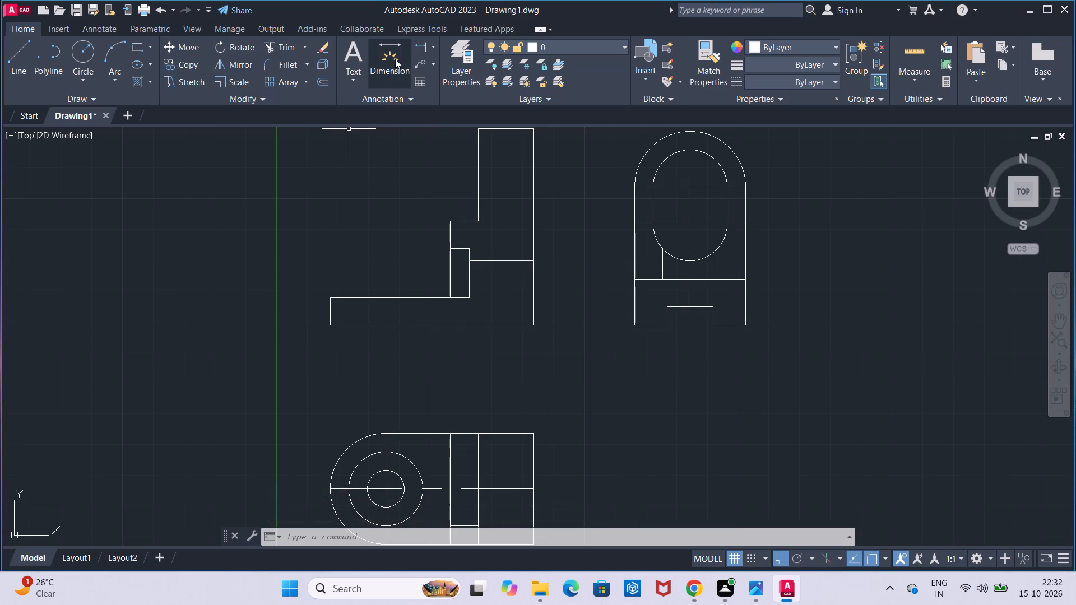
left_click(428, 47)
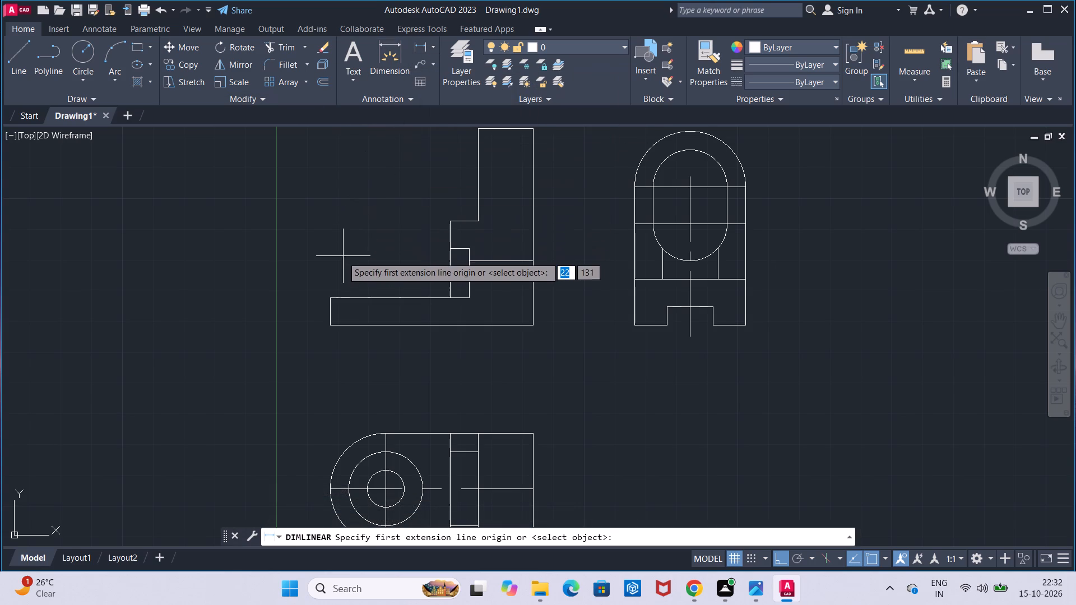
left_click(332, 296)
left_click(335, 329)
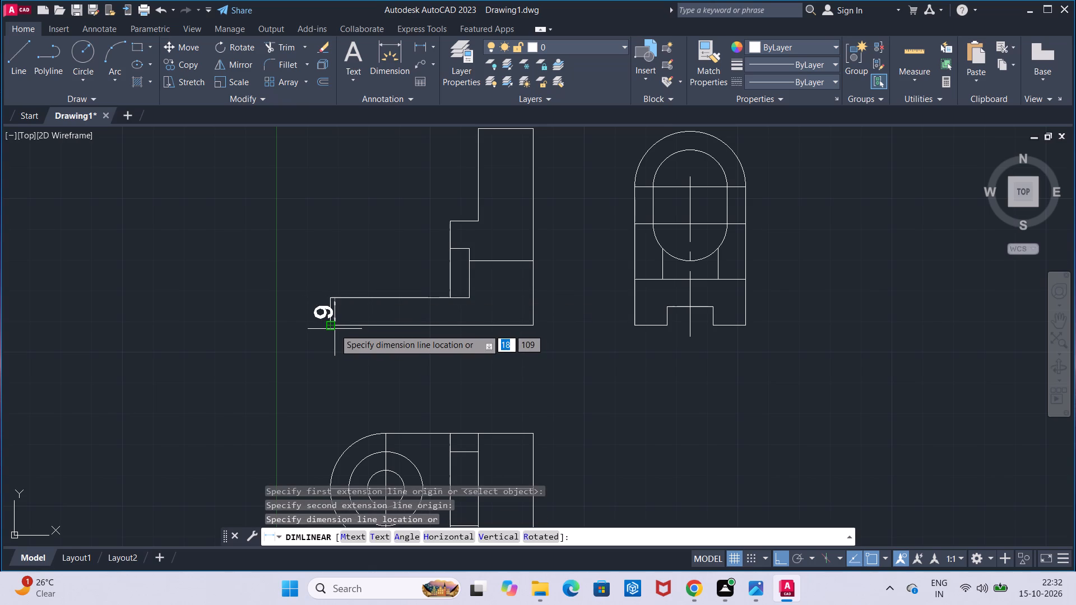
key("Escape")
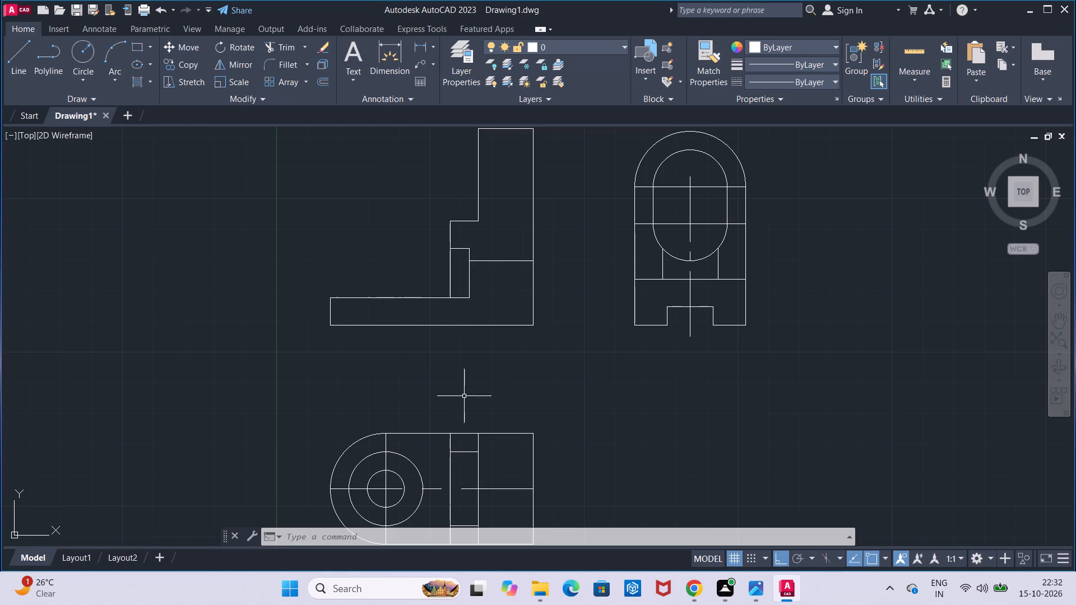
Trim away all segments of the vertical line joining the left ends of the two short horizontal lines in the top view.
middle_click_drag(471, 392, 464, 282)
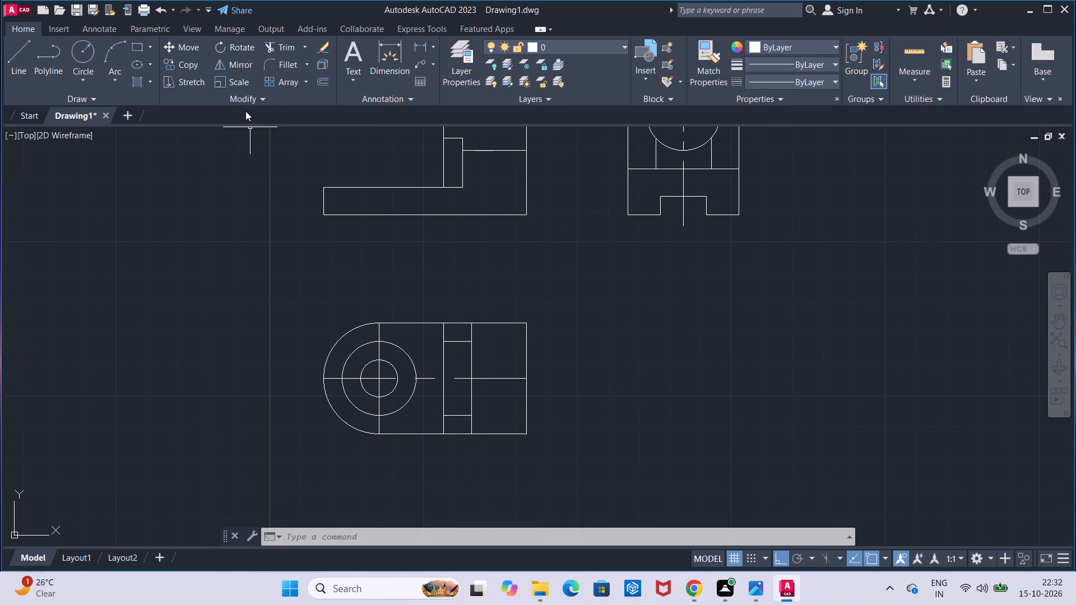
left_click(263, 40)
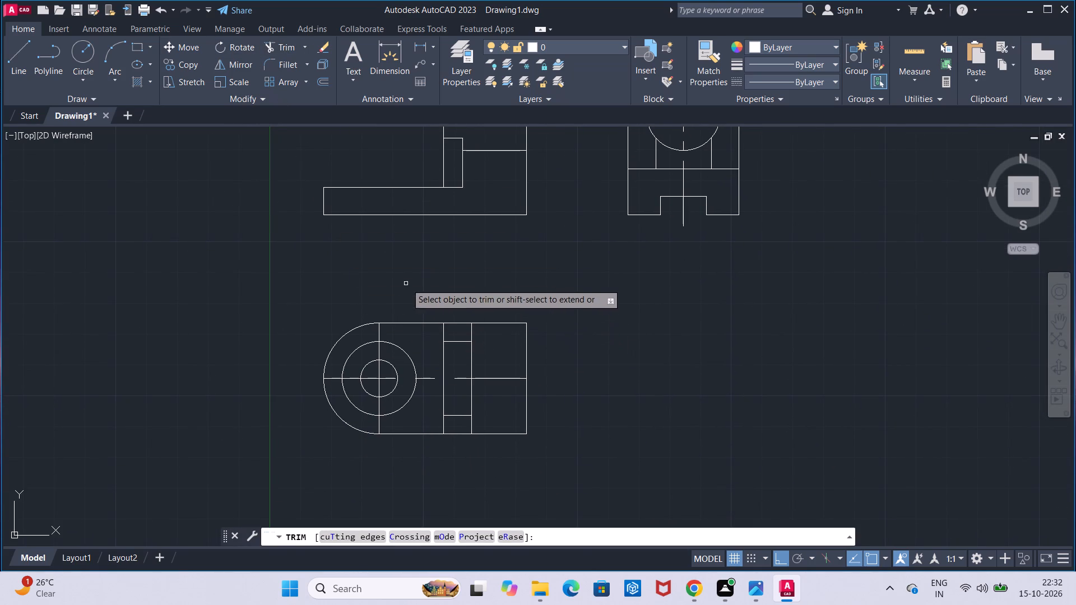
left_click(442, 330)
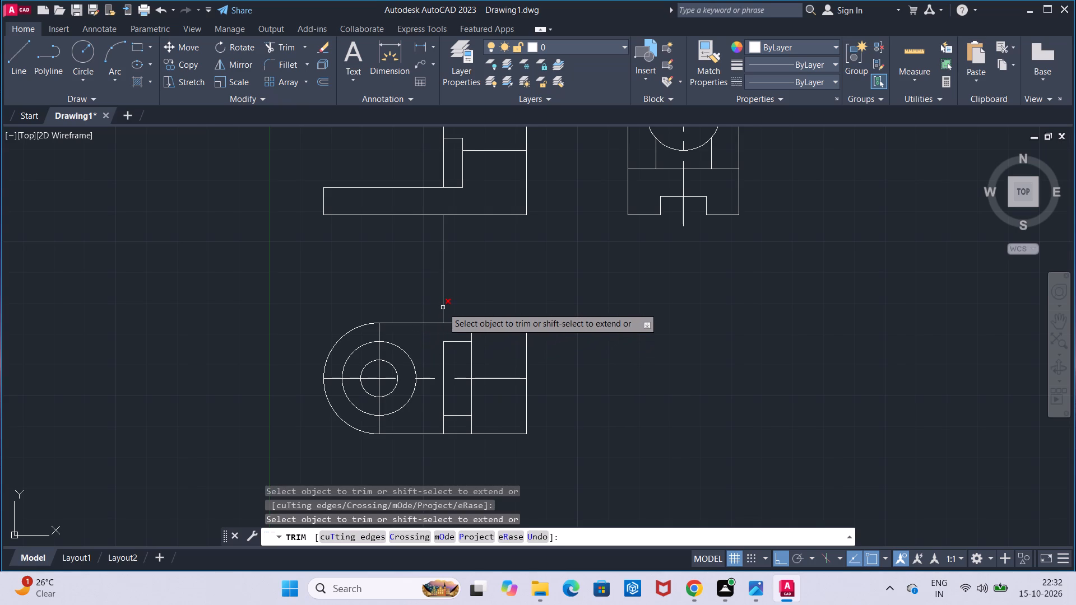
left_click(443, 308)
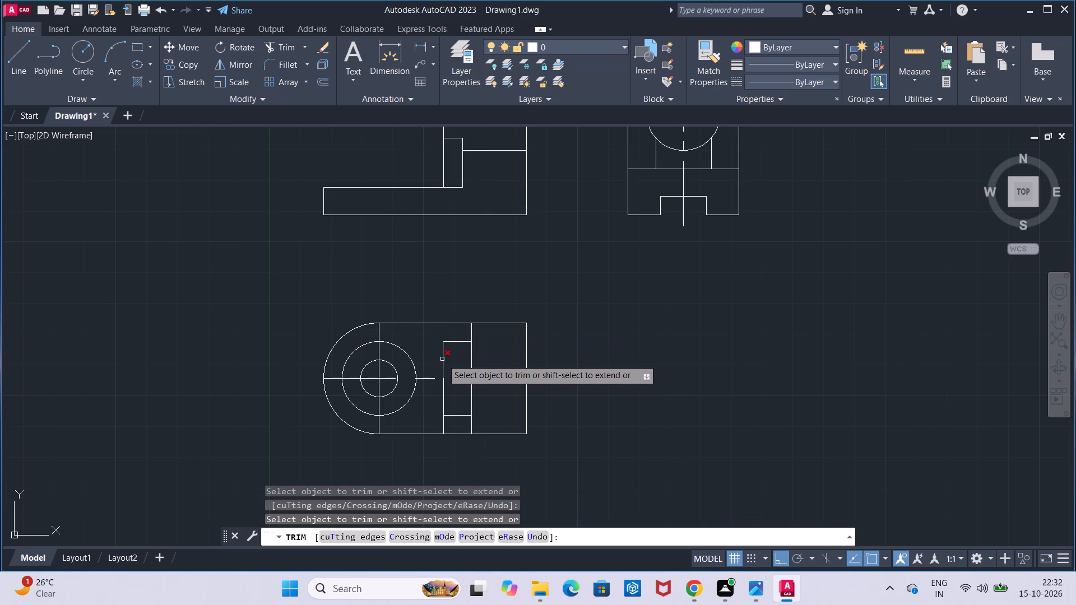
left_click(442, 359)
left_click(443, 386)
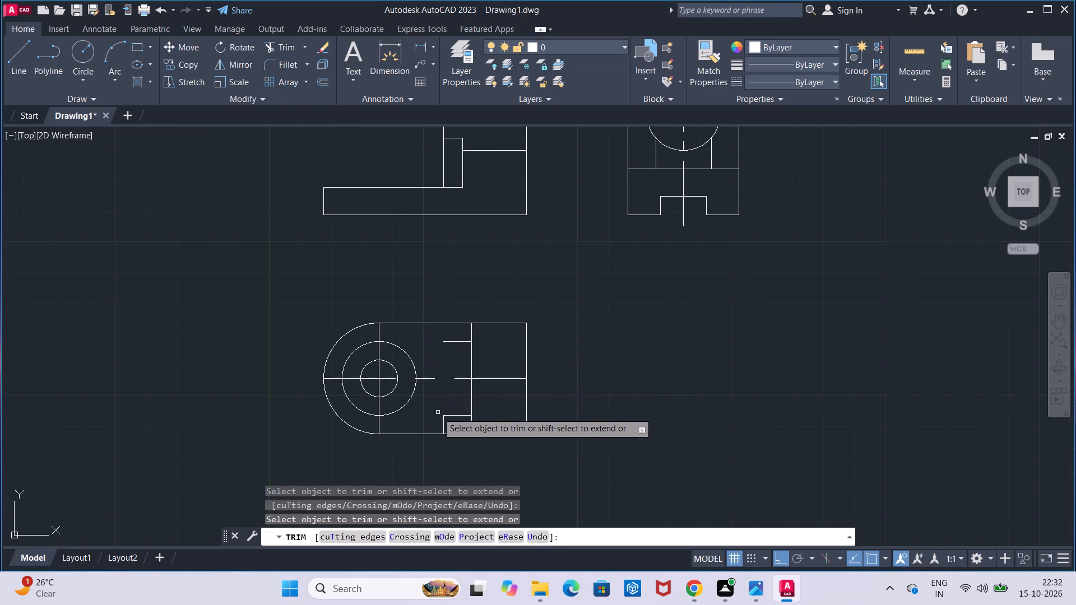
left_click(443, 422)
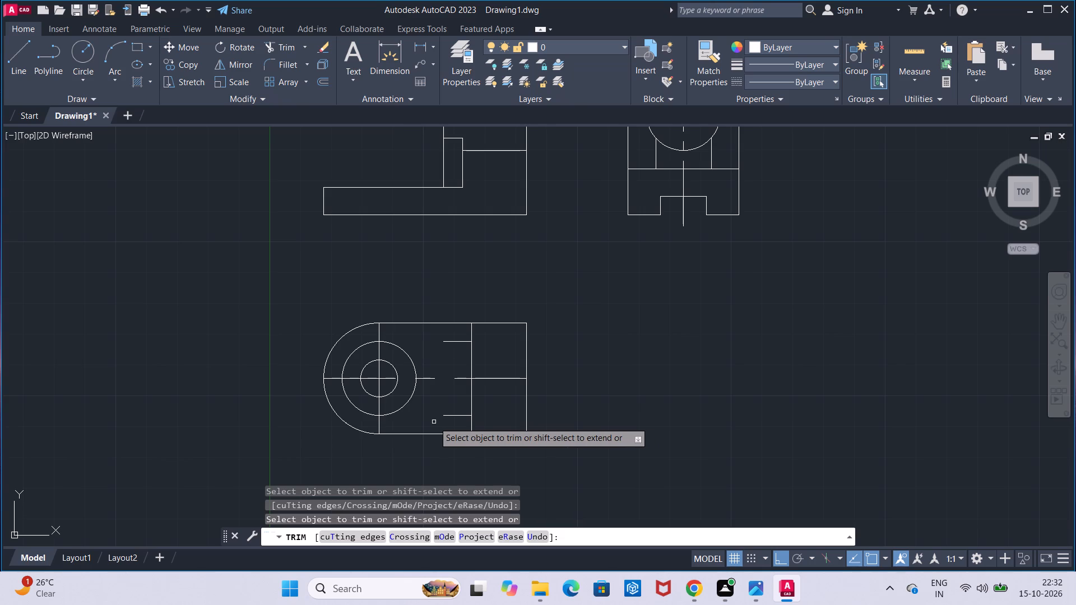
key("Escape")
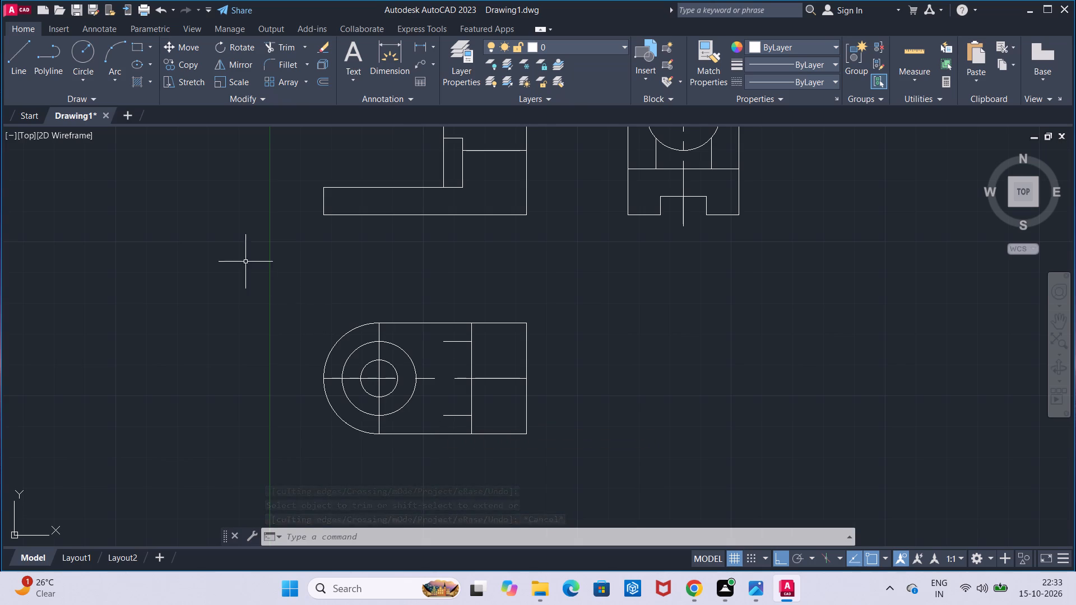
Draw two 3-unit vertical lines in the top view, inward from the left ends of the upper and lower short horizontal lines.
left_click(25, 62)
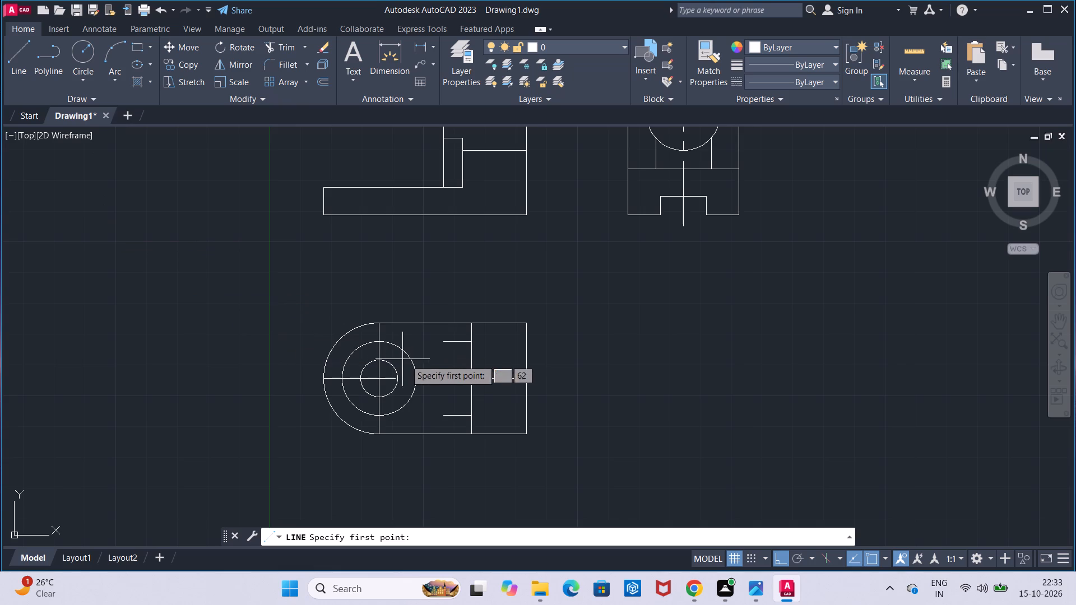
left_click(442, 345)
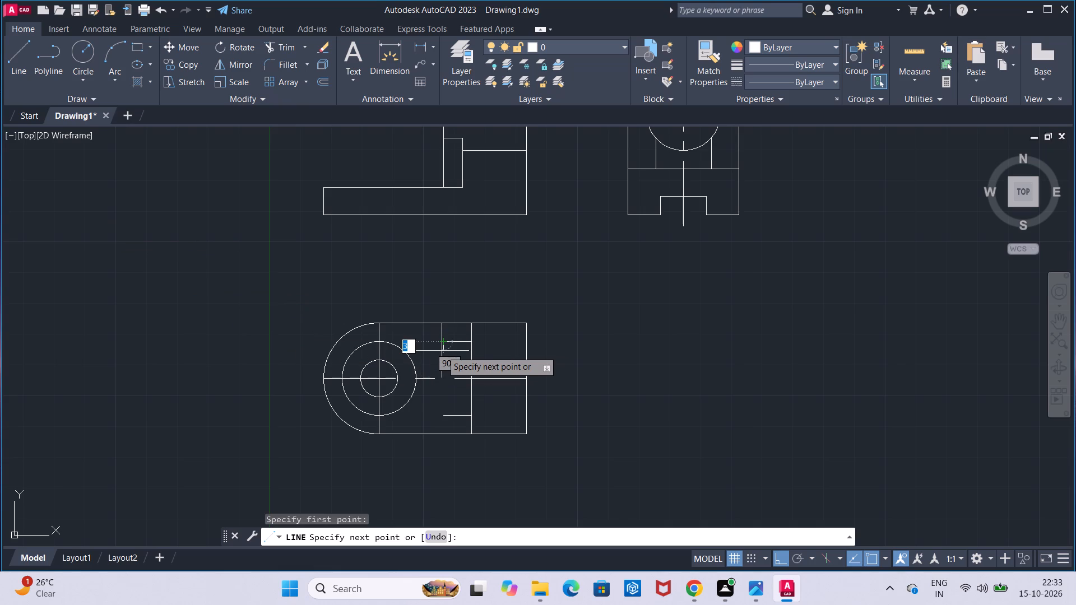
key("3")
key("Return")
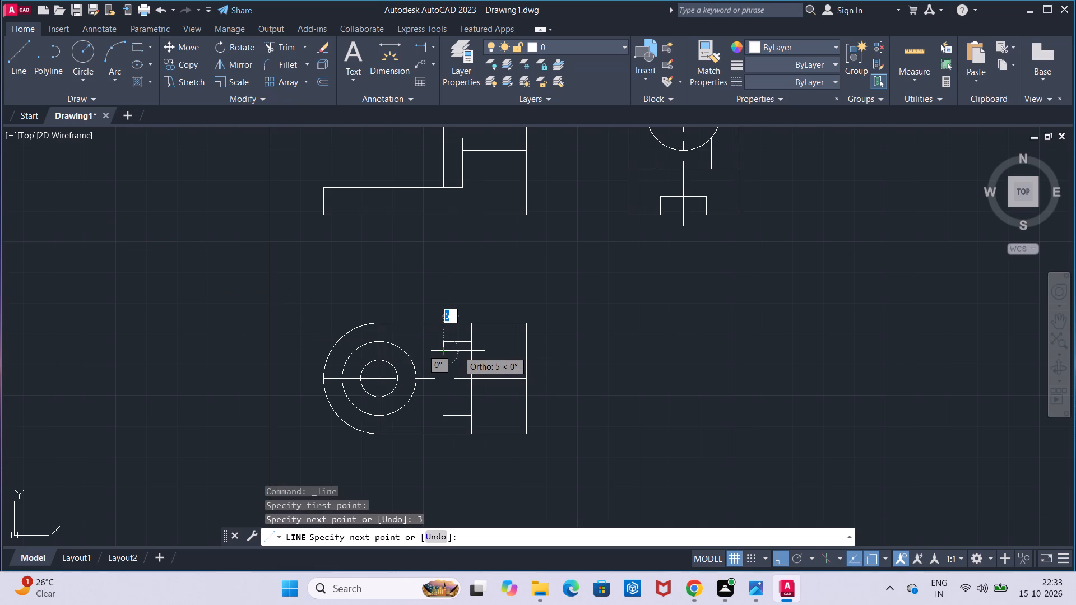
key("Escape")
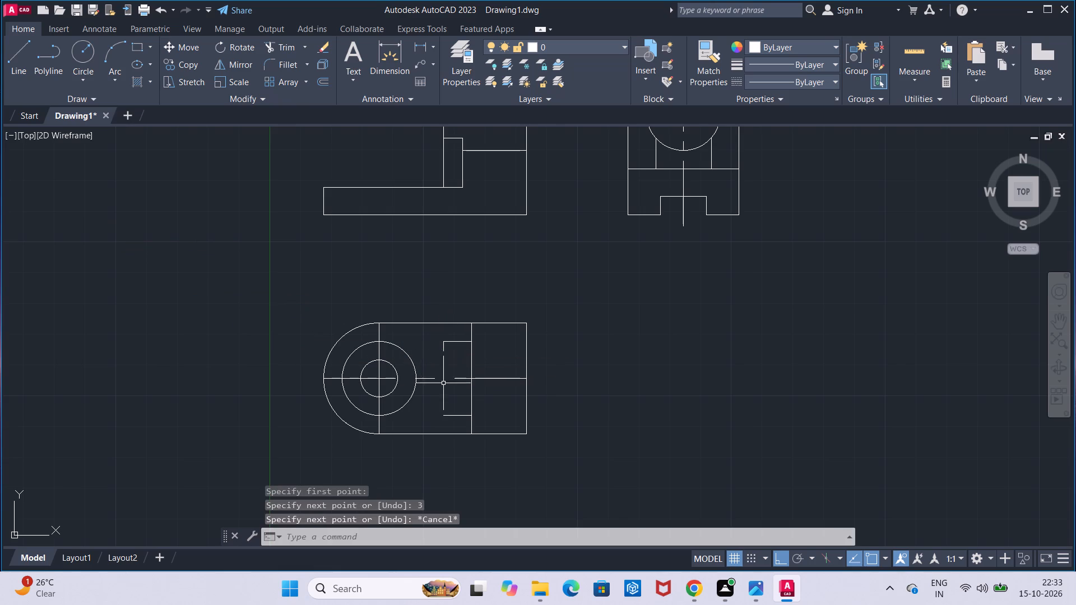
left_click(20, 86)
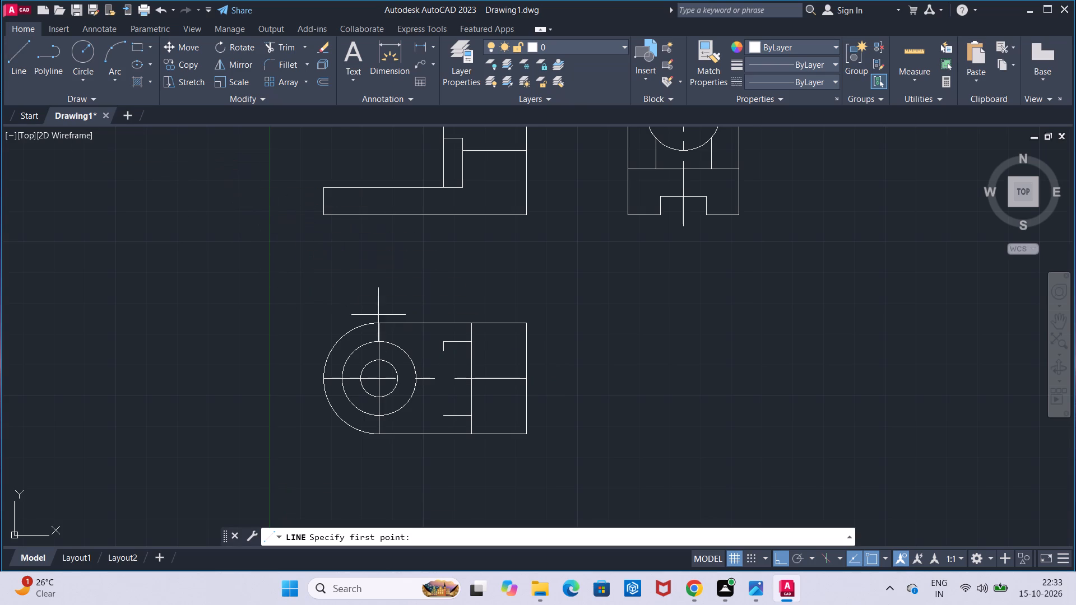
left_click(446, 412)
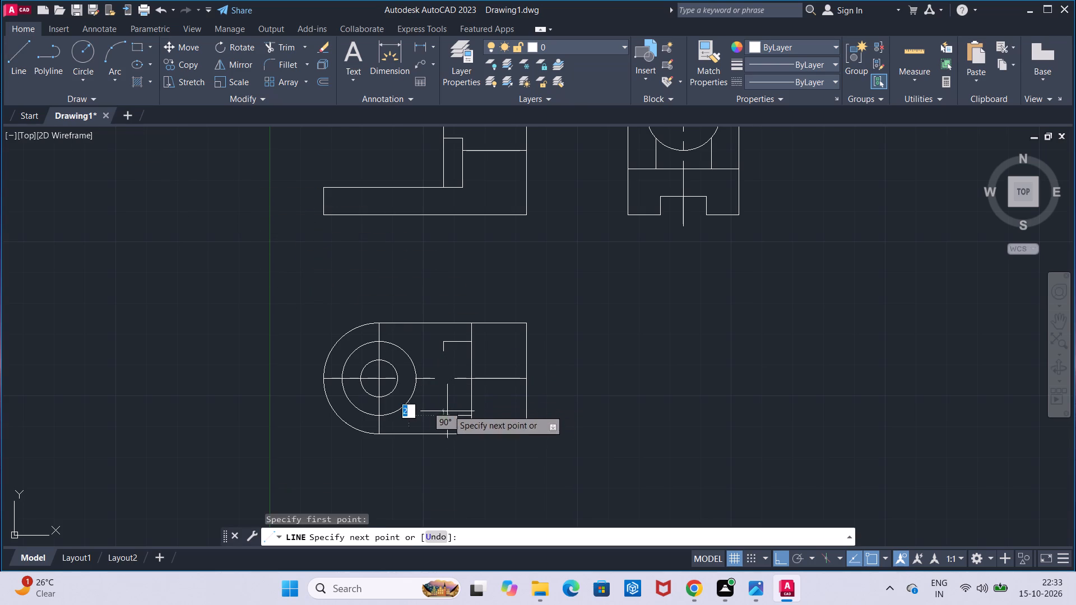
key("3")
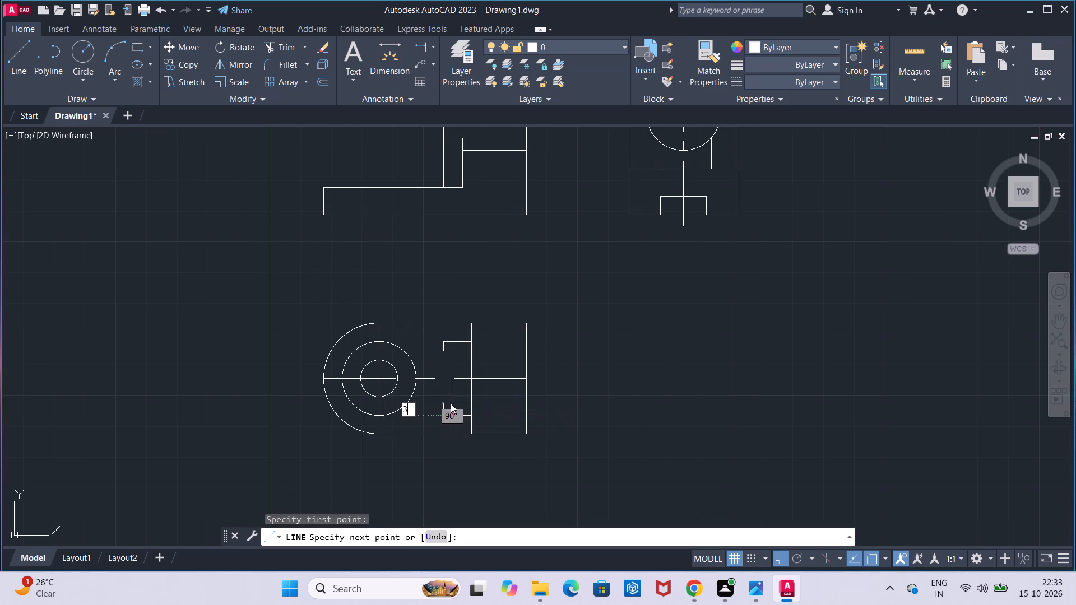
key("Return")
key("Escape")
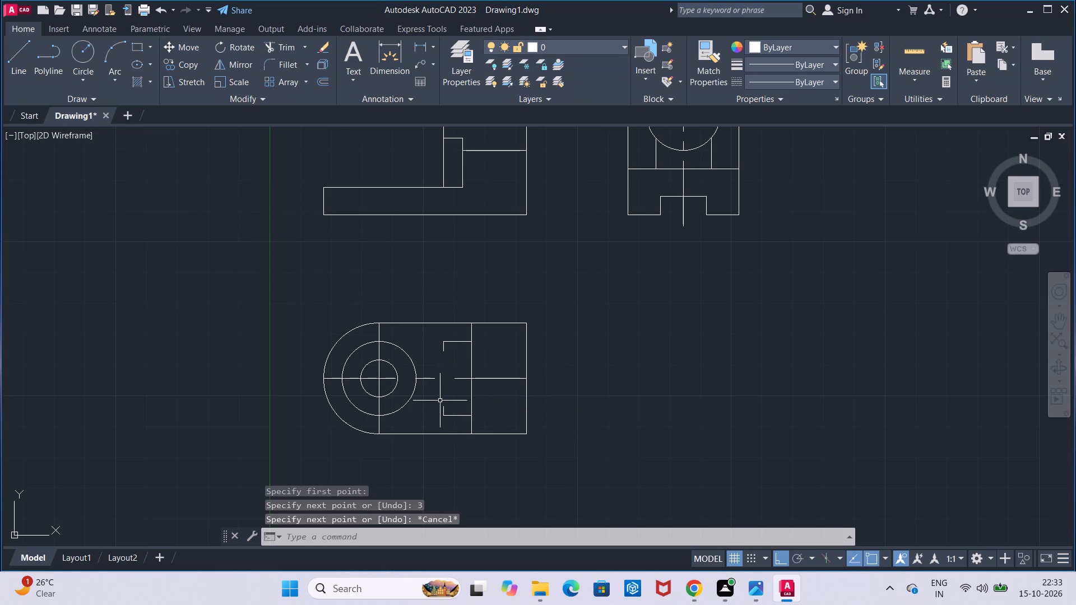
Offset the top view's vertical line at the right ends of the short horizontal lines 3 units to the left.
left_click(321, 83)
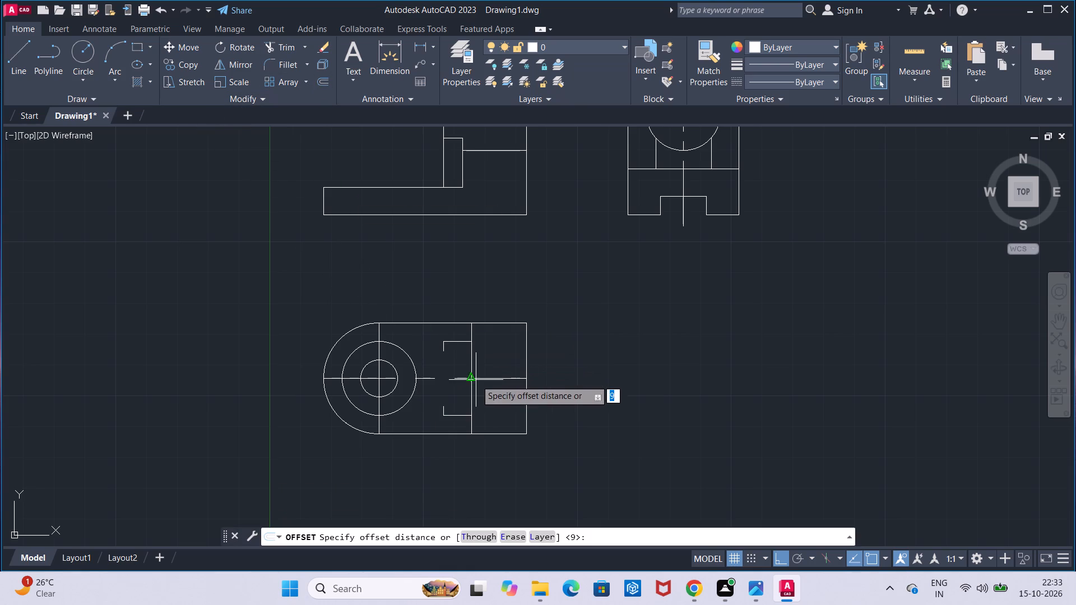
left_click(473, 380)
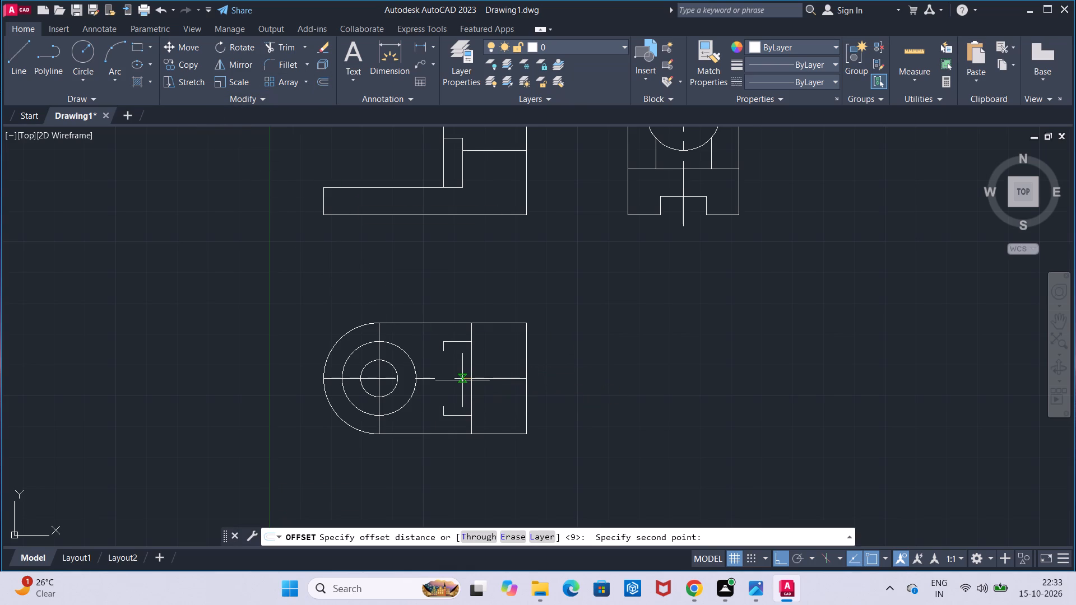
key("3")
key("Return")
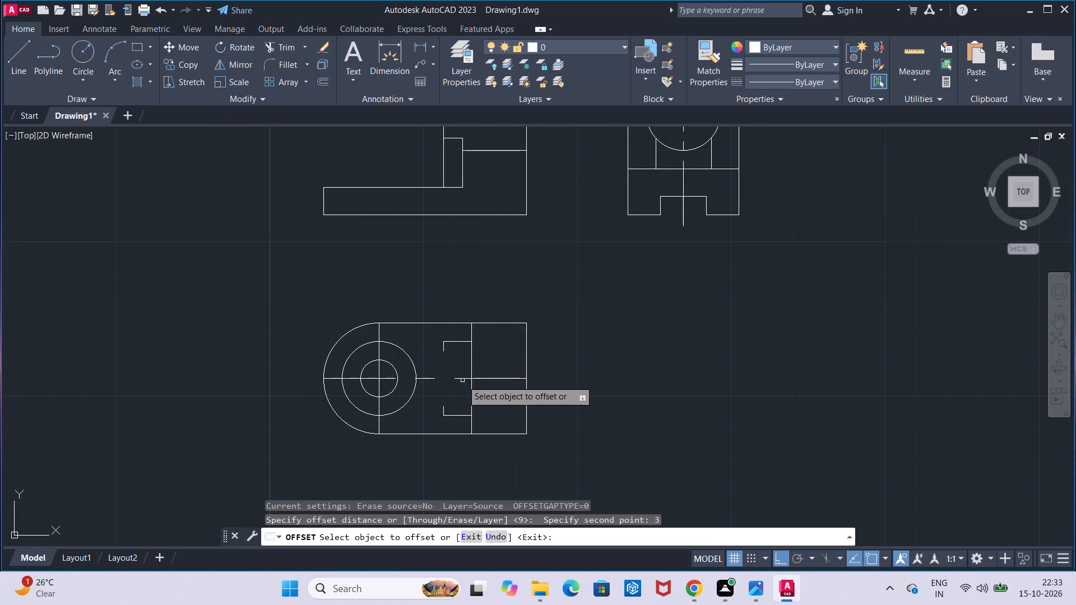
left_click(471, 388)
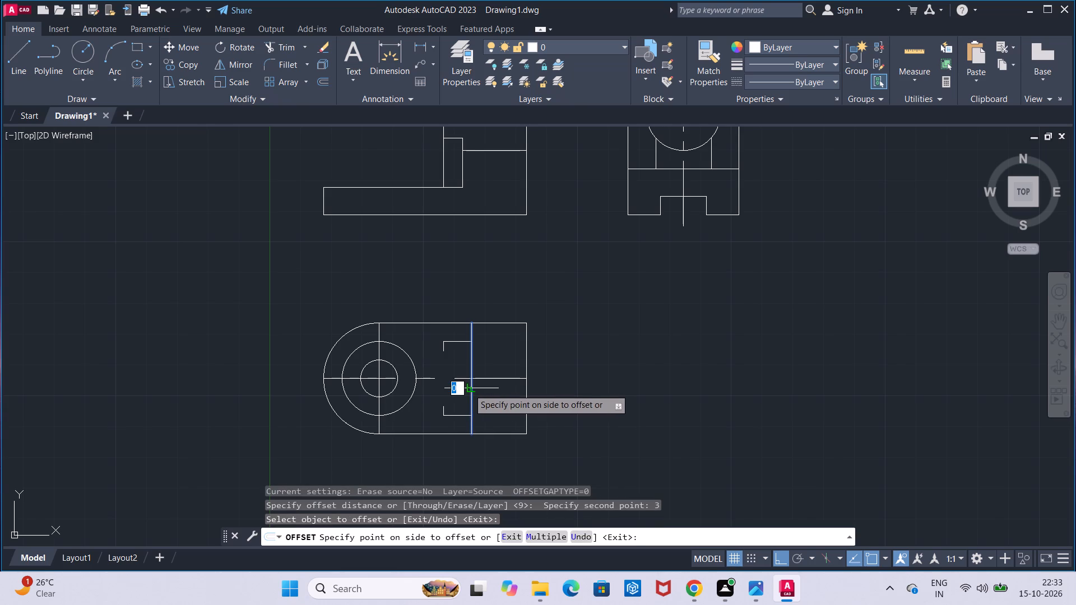
left_click(464, 389)
key("Escape")
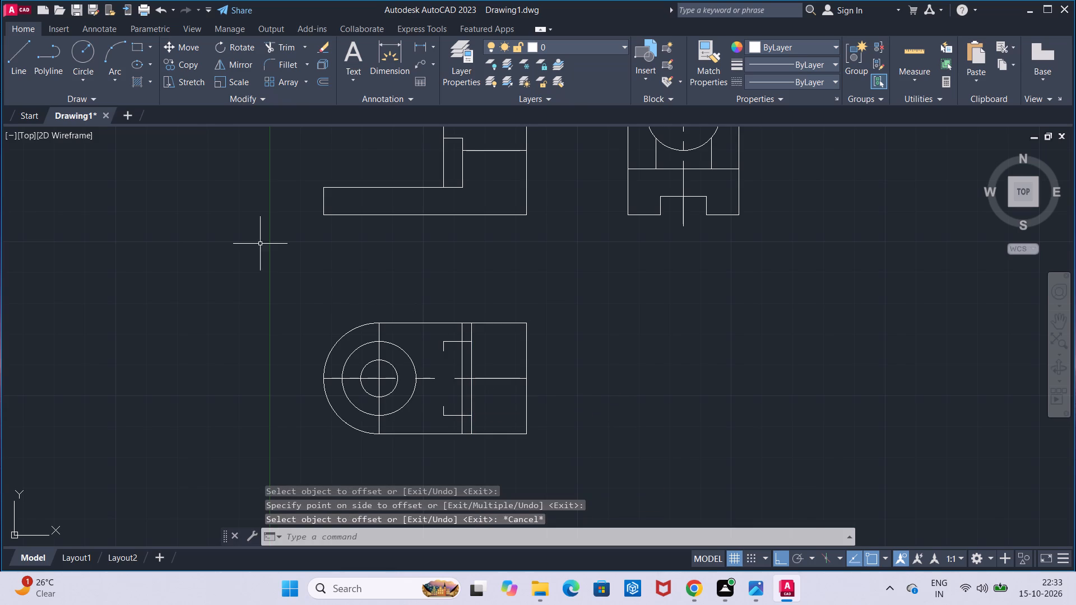
Draw horizontal lines from the inner ends of both 3-unit vertical lines across to the offset line.
left_click(22, 50)
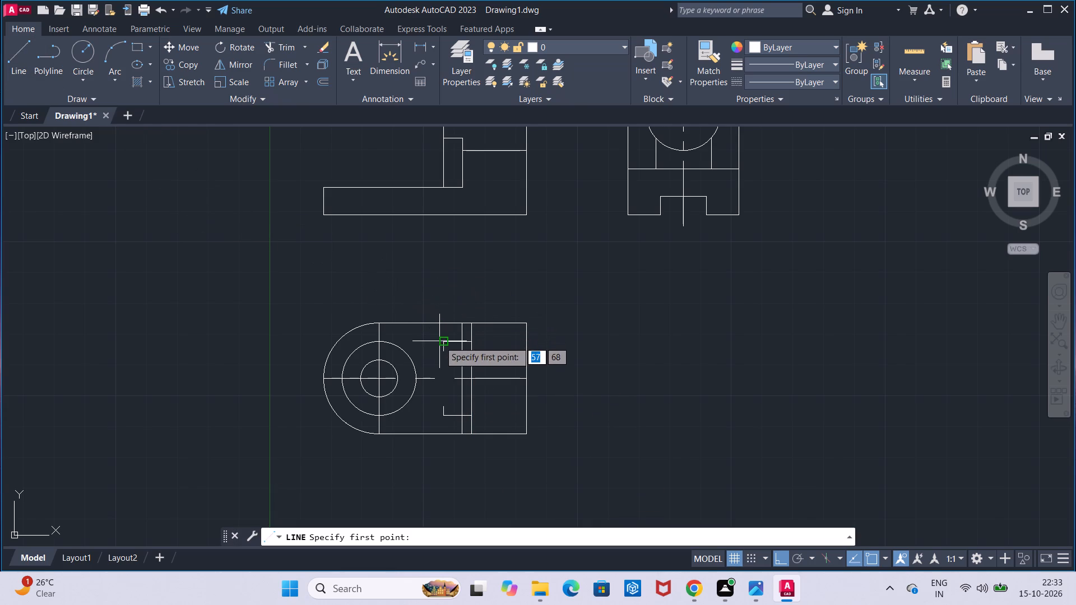
left_click(444, 353)
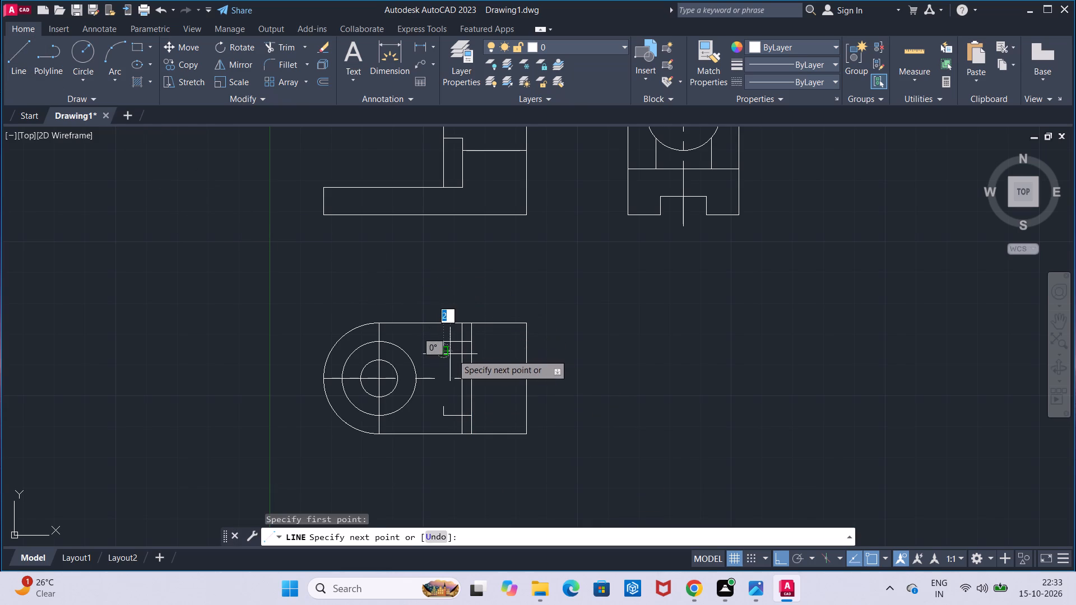
left_click(458, 354)
key("Escape")
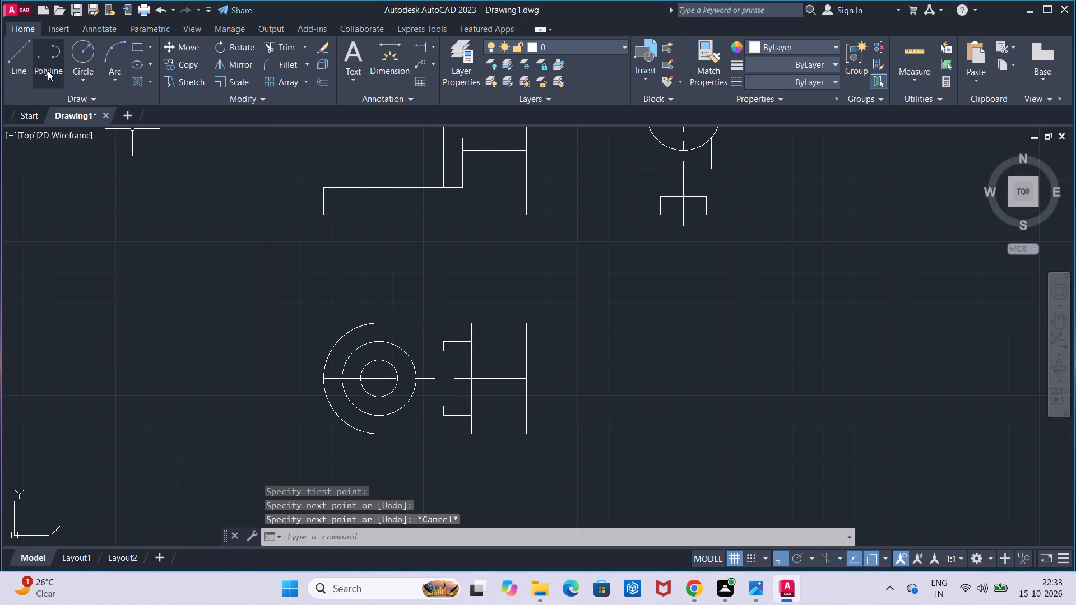
left_click(24, 70)
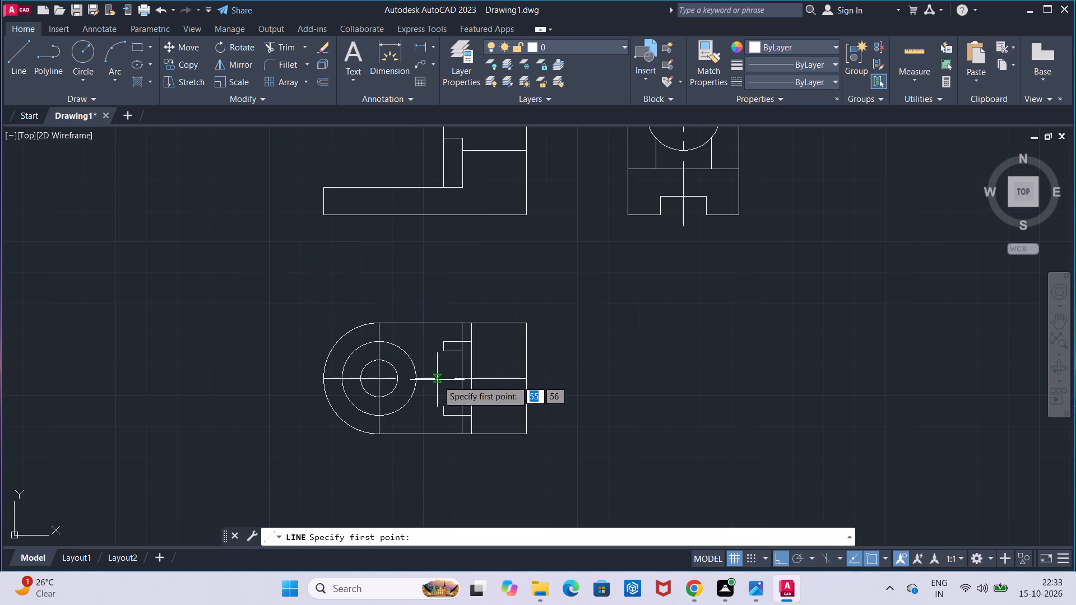
left_click(444, 408)
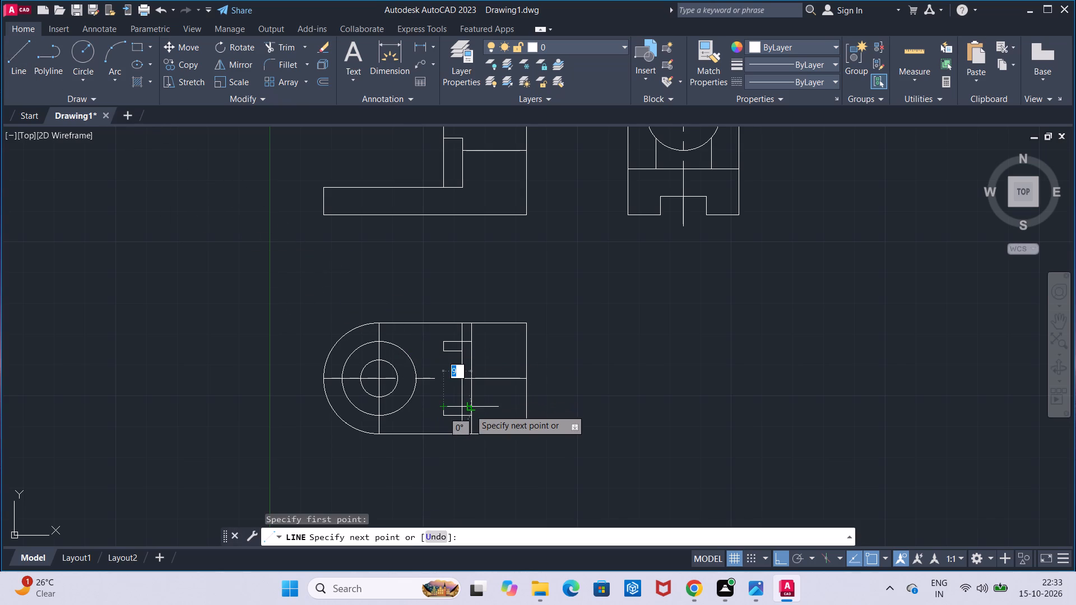
left_click(460, 409)
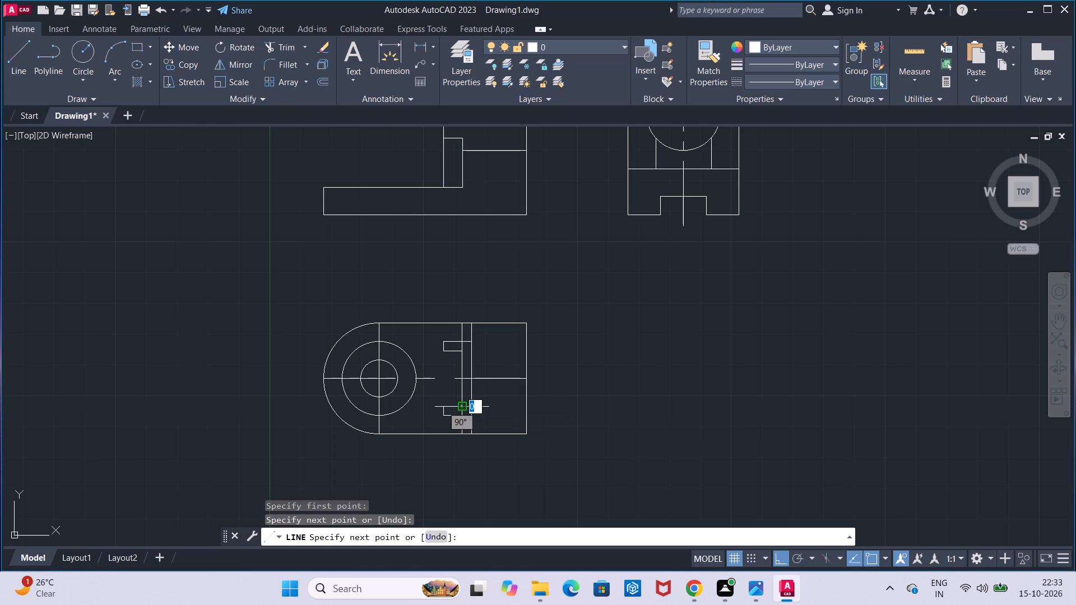
key("Escape")
Trim the offset line inside and beyond both flanges, leaving only the portion between the flanges' inner edges in the top view.
scroll(460, 409, "up", 1)
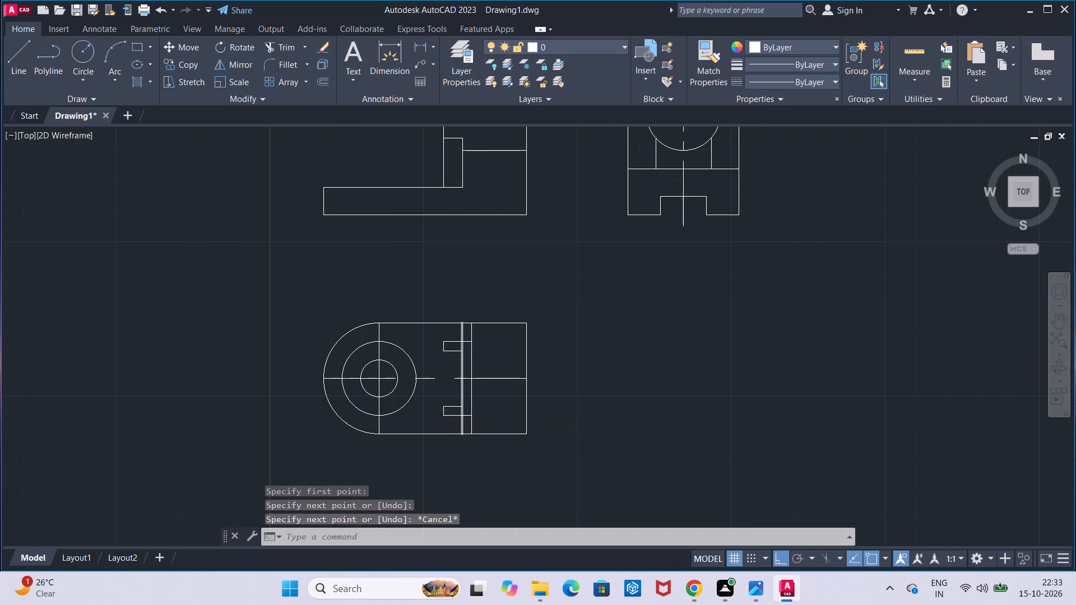
left_click(291, 49)
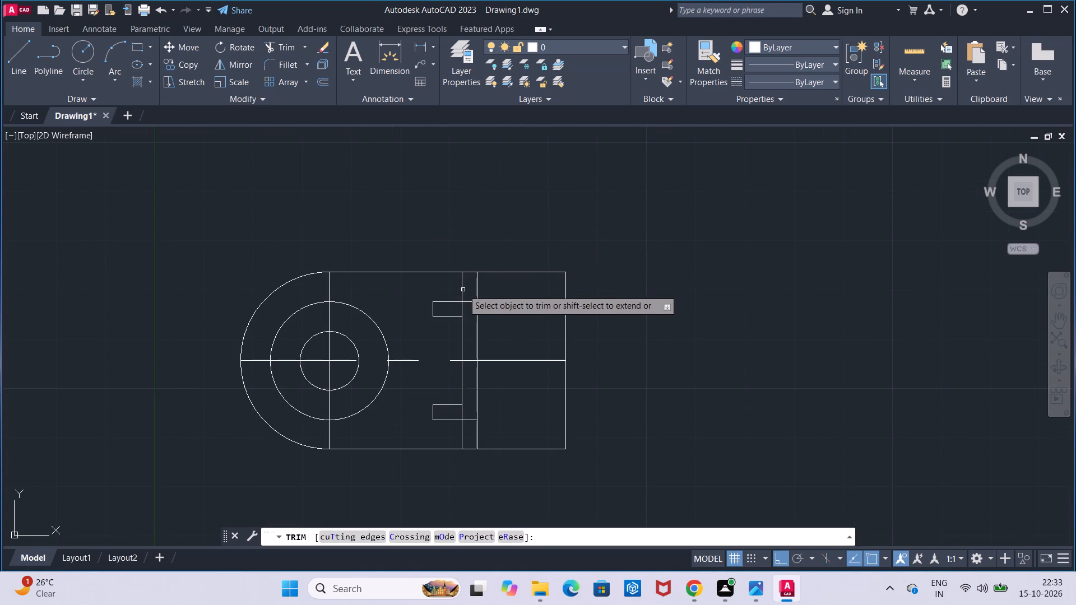
left_click(461, 290)
left_click(463, 305)
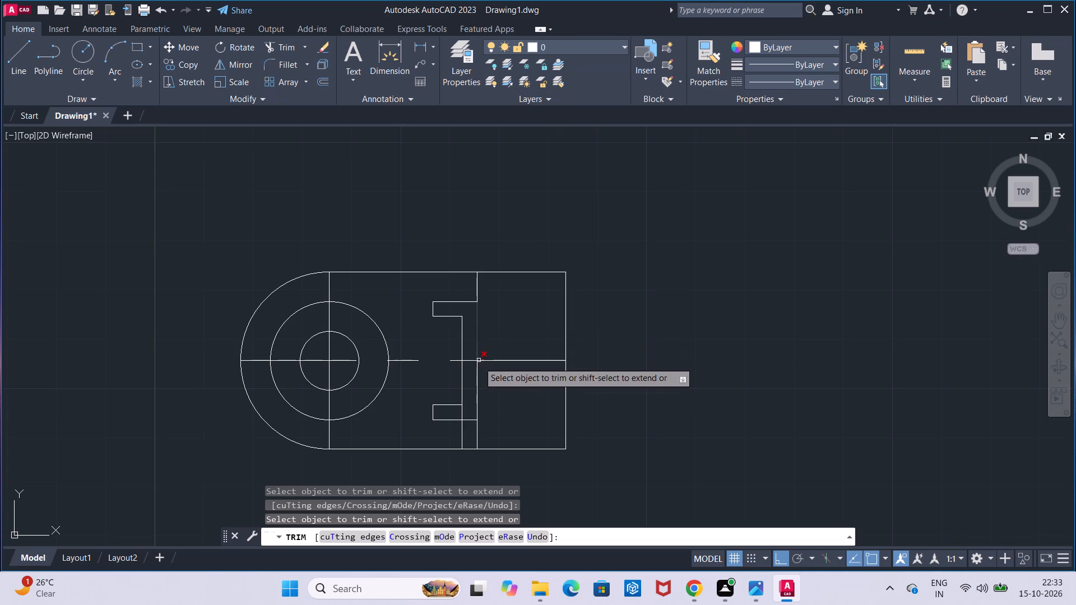
left_click(463, 411)
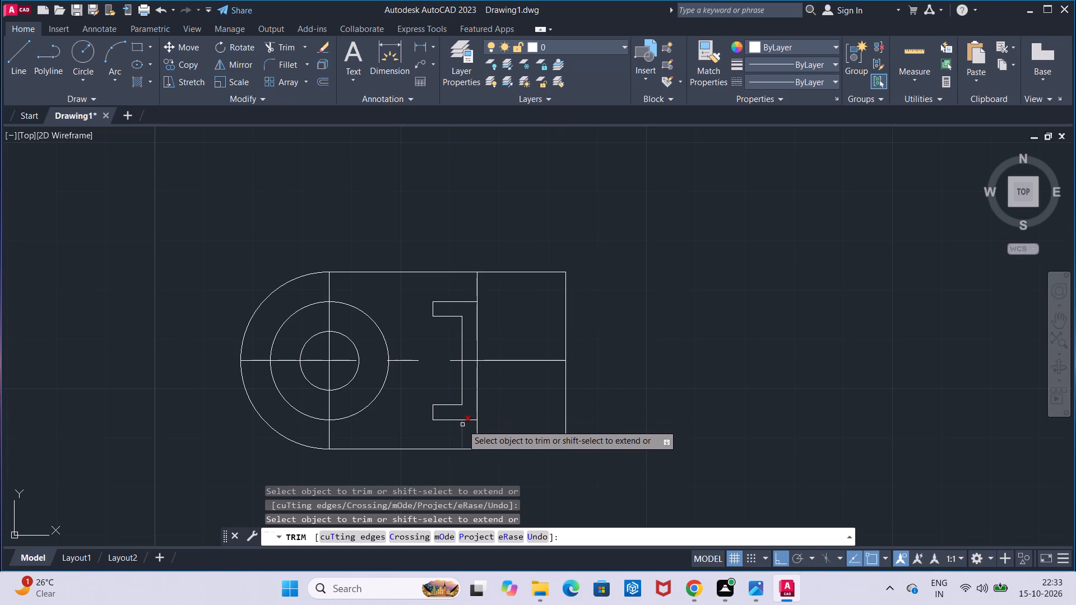
left_click(462, 425)
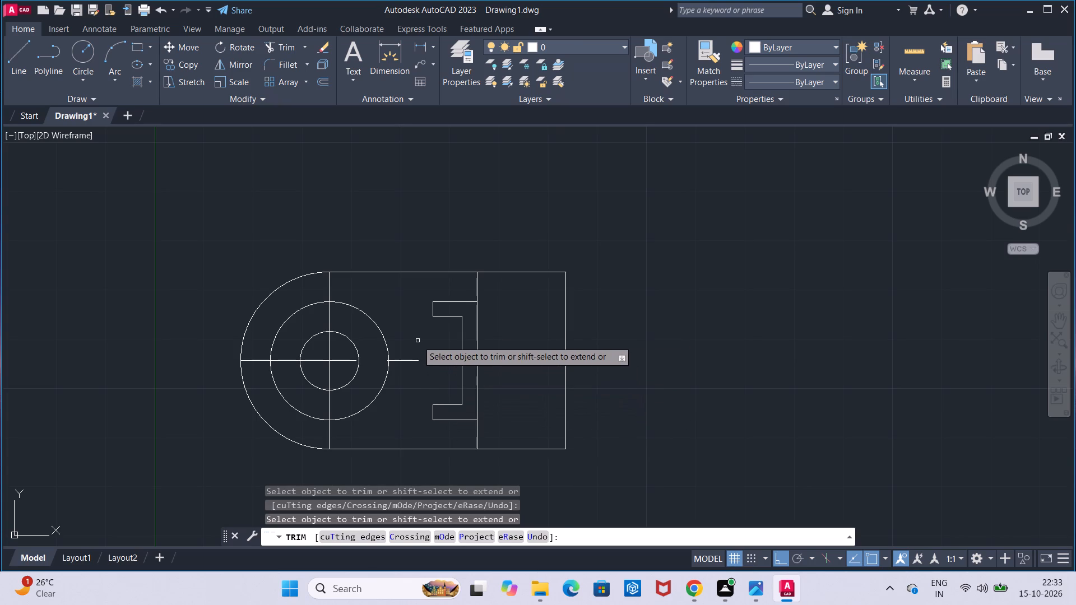
key("Escape")
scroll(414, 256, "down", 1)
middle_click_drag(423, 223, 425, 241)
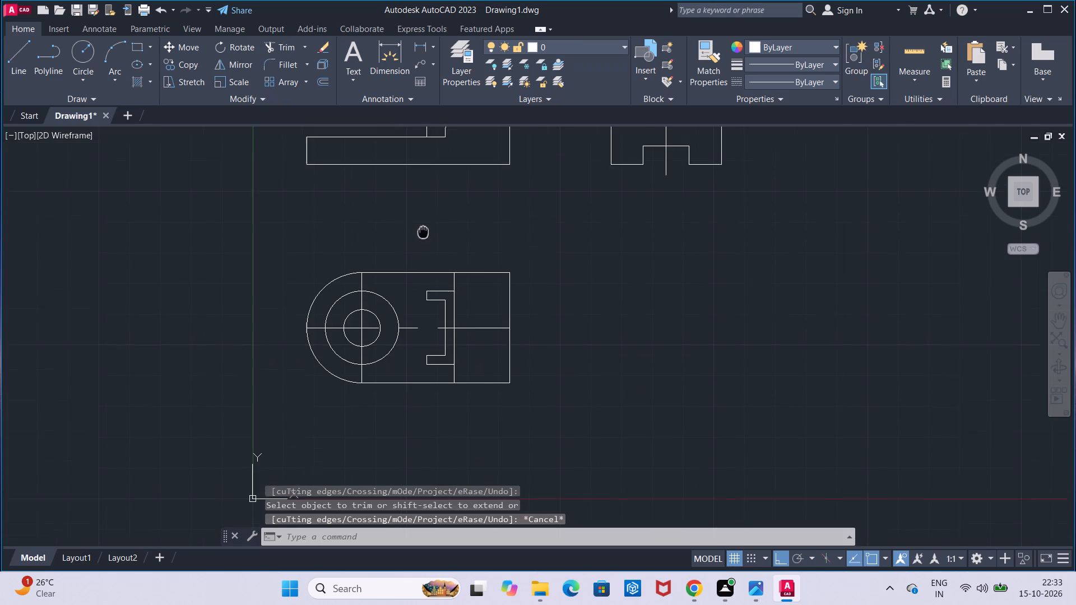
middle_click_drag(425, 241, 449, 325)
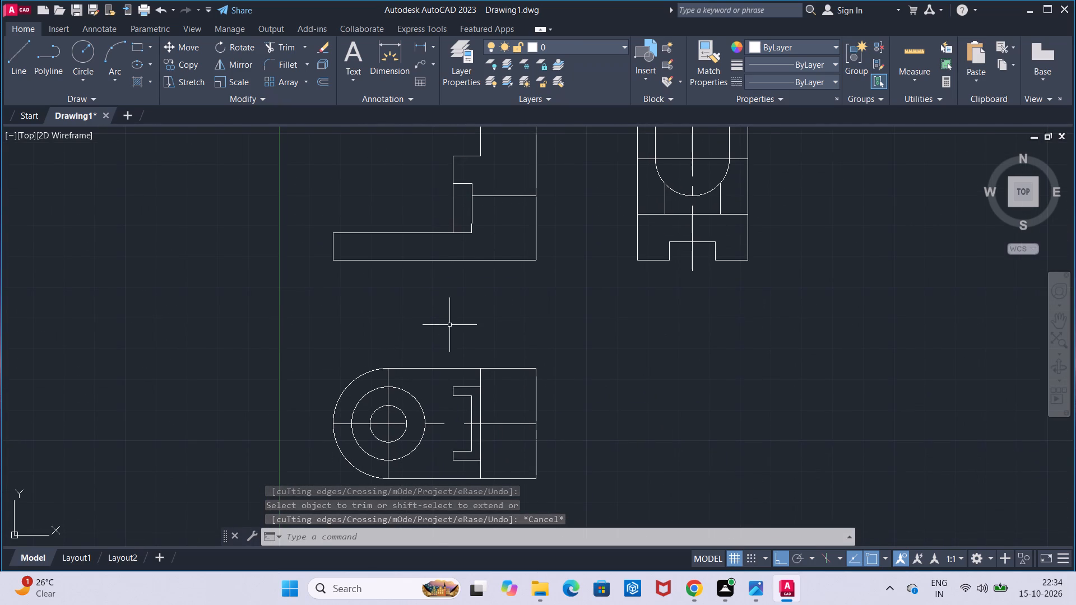
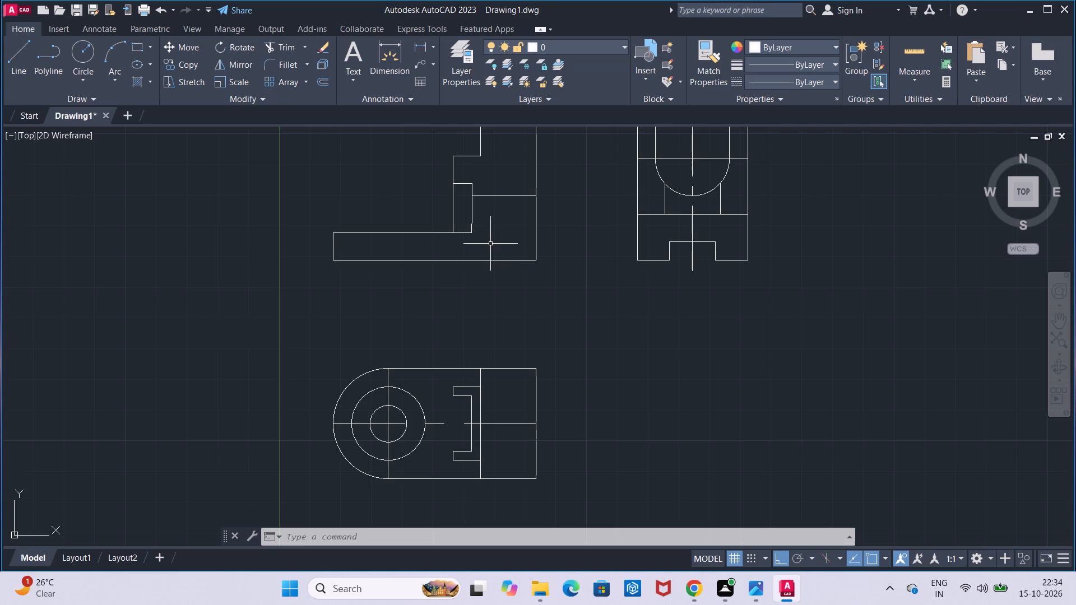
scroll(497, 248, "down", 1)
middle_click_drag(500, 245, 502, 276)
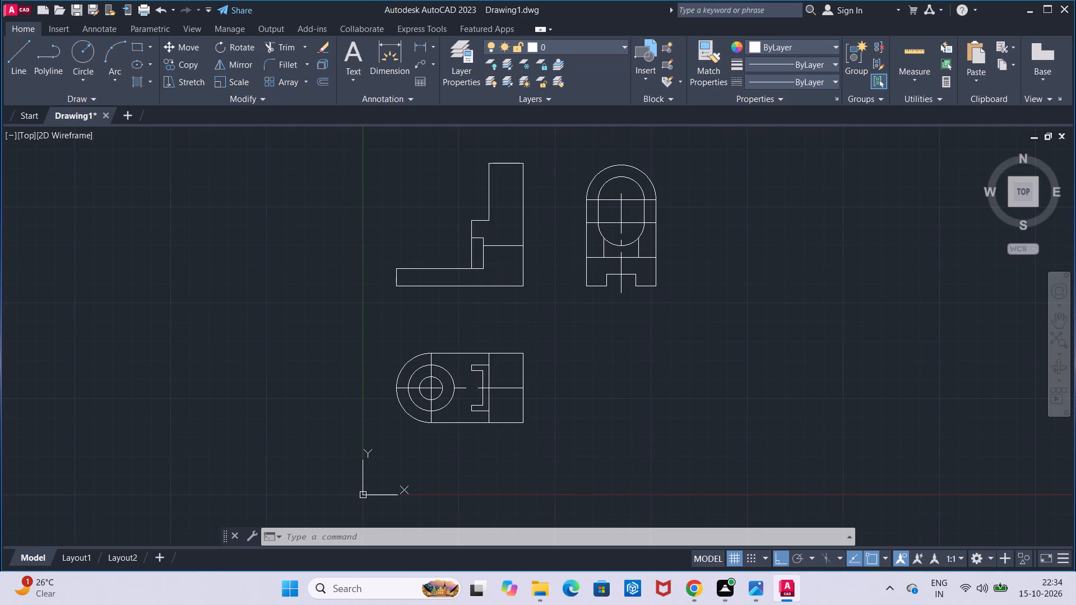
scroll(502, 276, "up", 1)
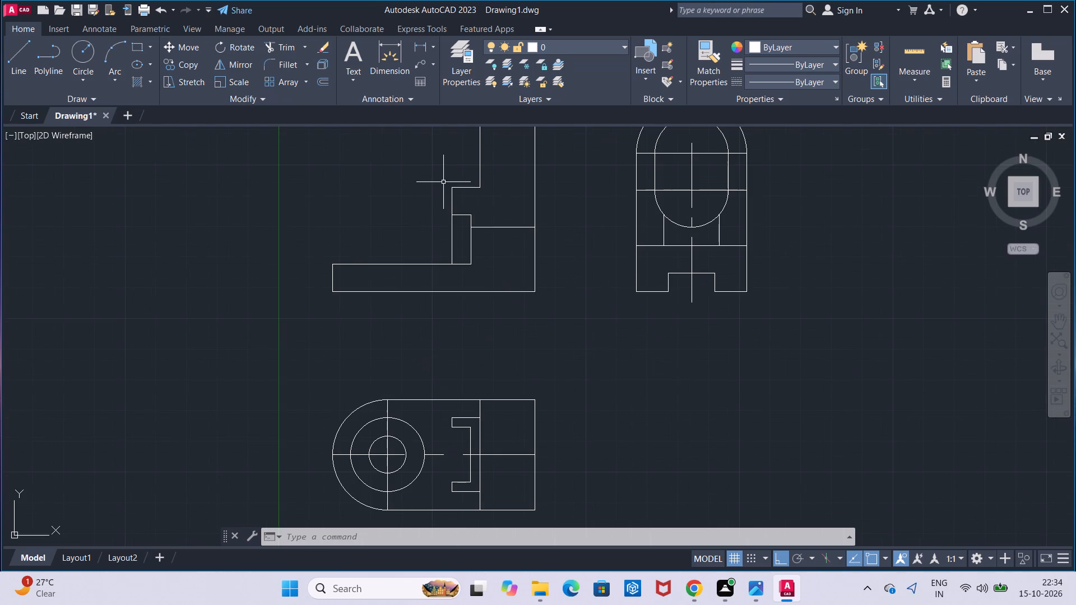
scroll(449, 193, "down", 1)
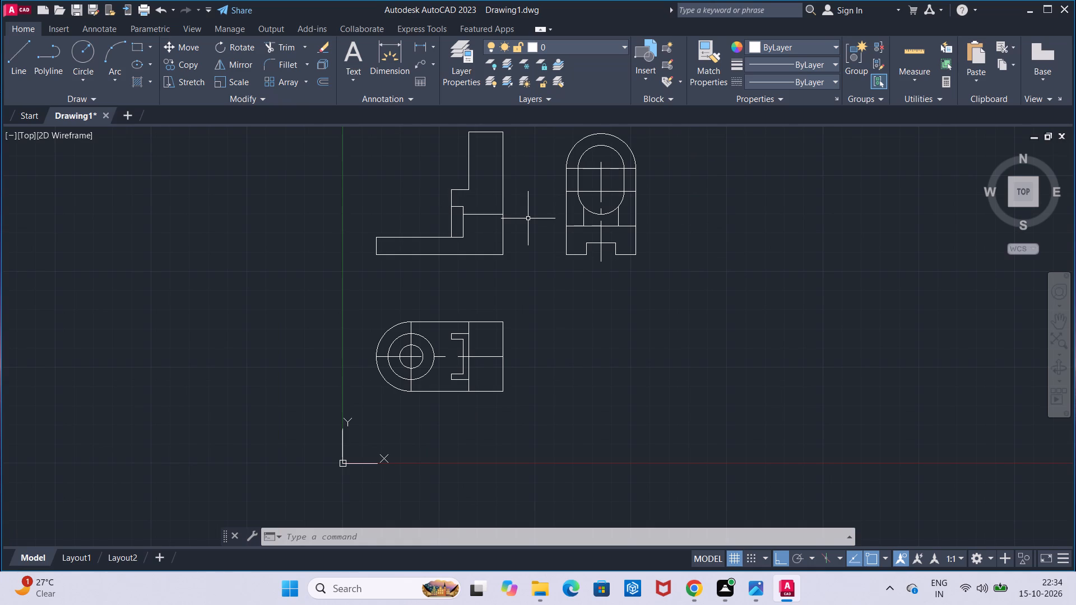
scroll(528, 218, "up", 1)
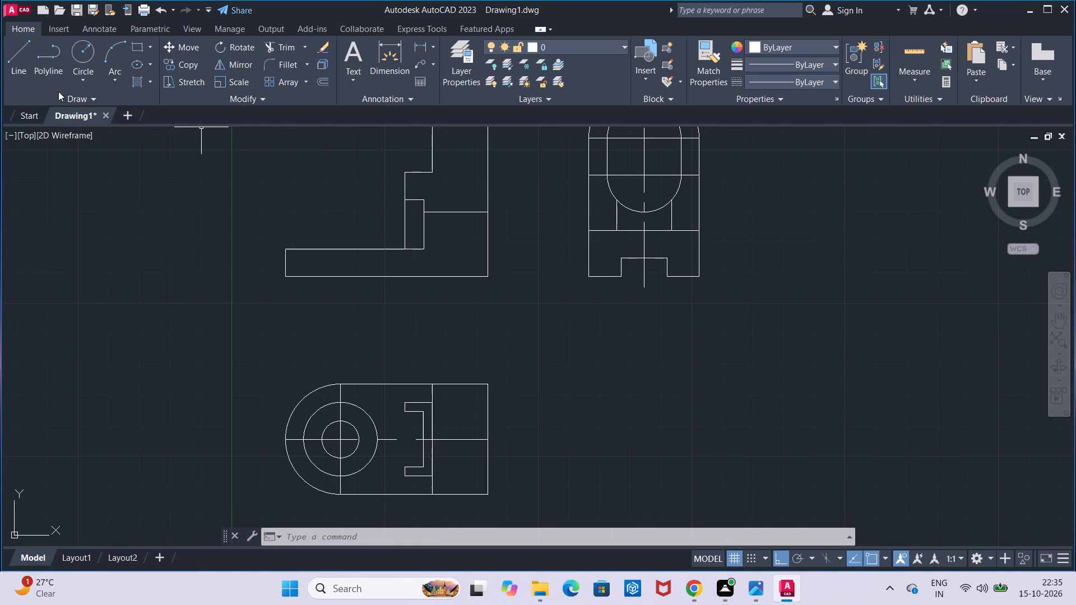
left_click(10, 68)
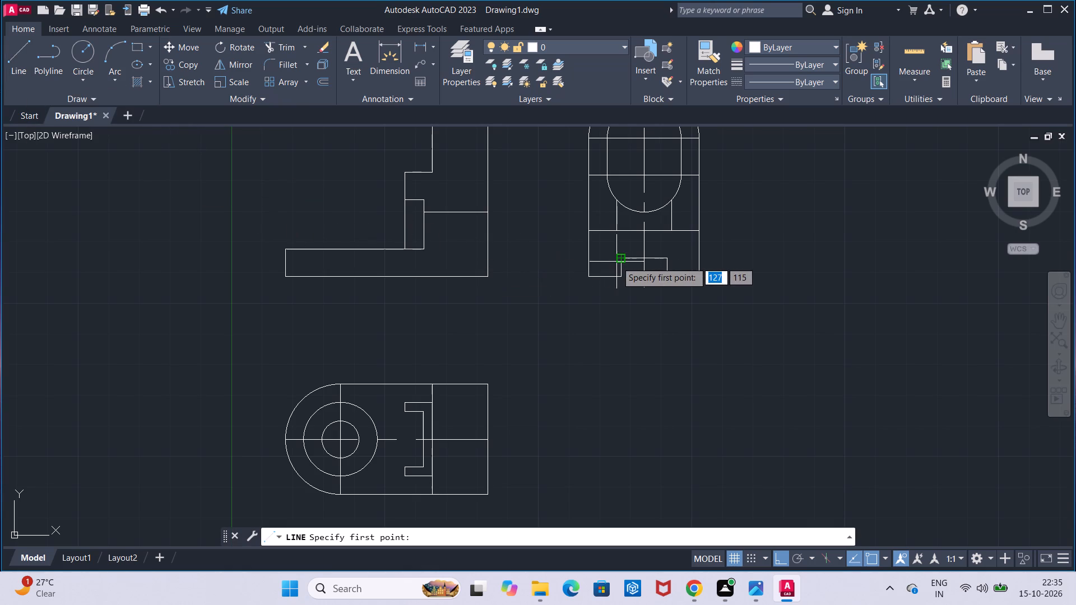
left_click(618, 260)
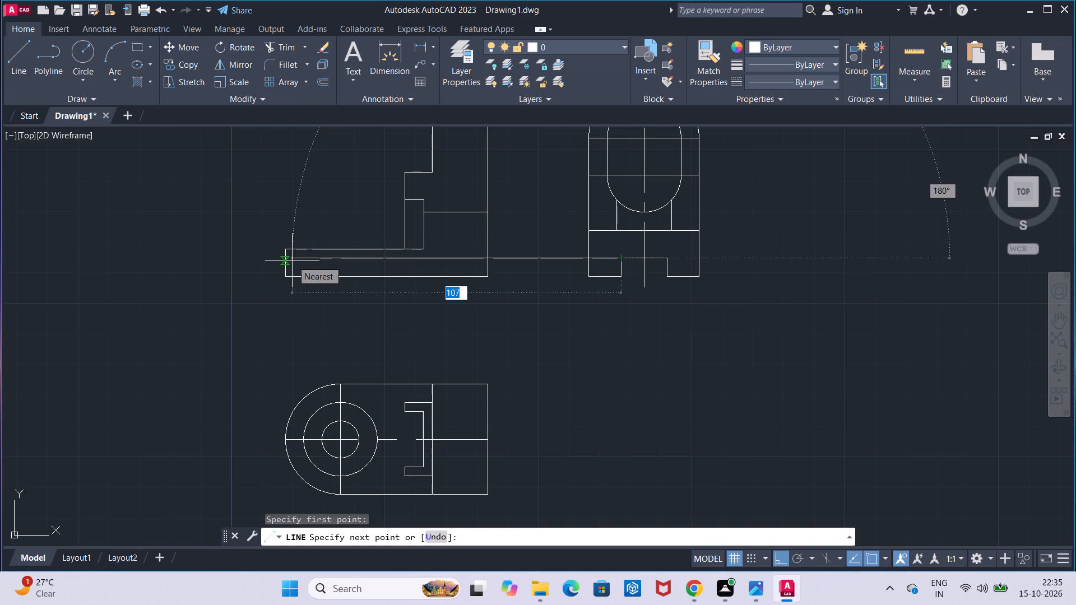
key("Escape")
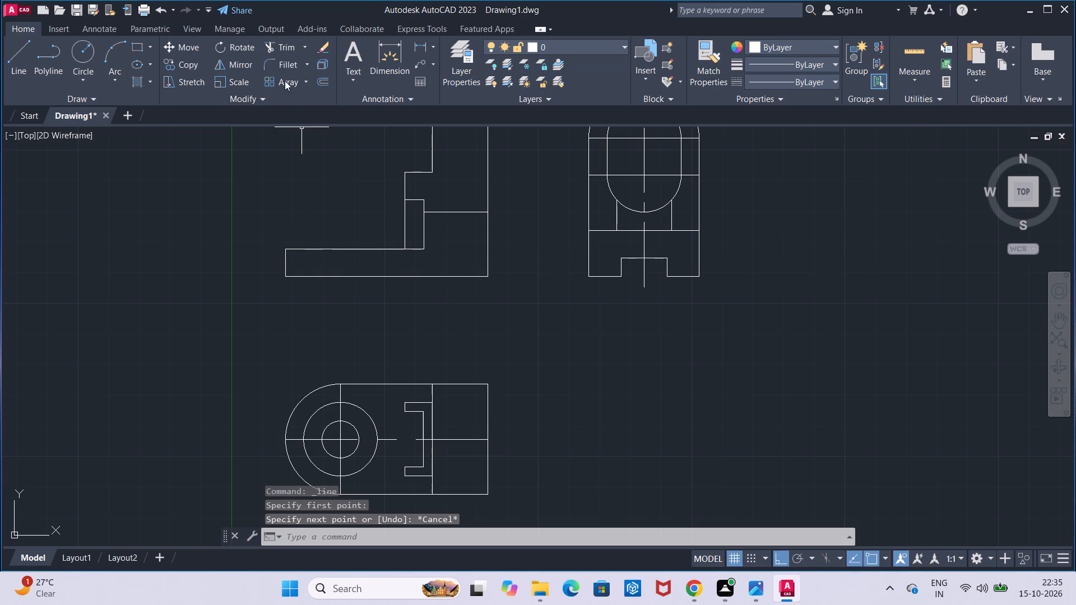
Trim away the front view's base outline and the lines below the upper block's horizontal edge, leaving only the upper stepped profile.
left_click(277, 54)
left_click_drag(346, 216, 352, 231)
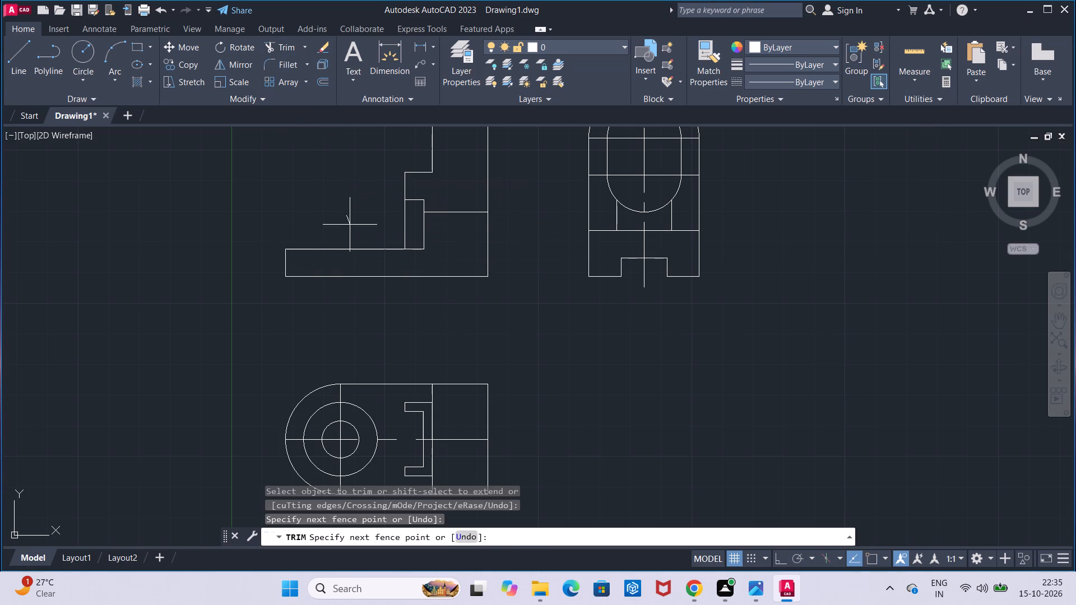
left_click_drag(352, 231, 369, 300)
left_click_drag(386, 264, 428, 250)
left_click_drag(428, 250, 358, 224)
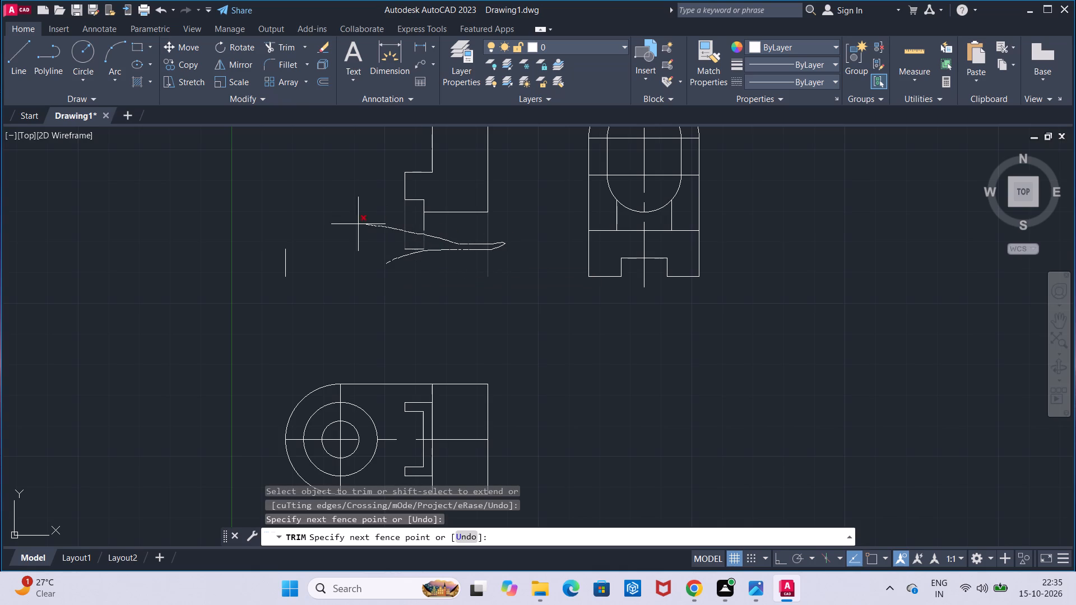
left_click_drag(358, 224, 285, 262)
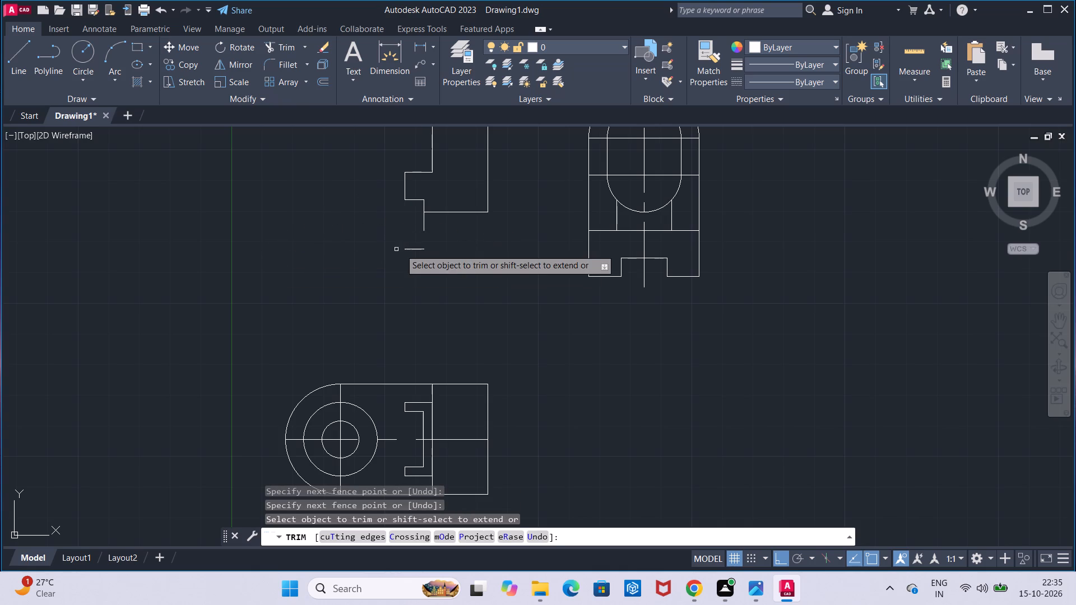
double_click(415, 251)
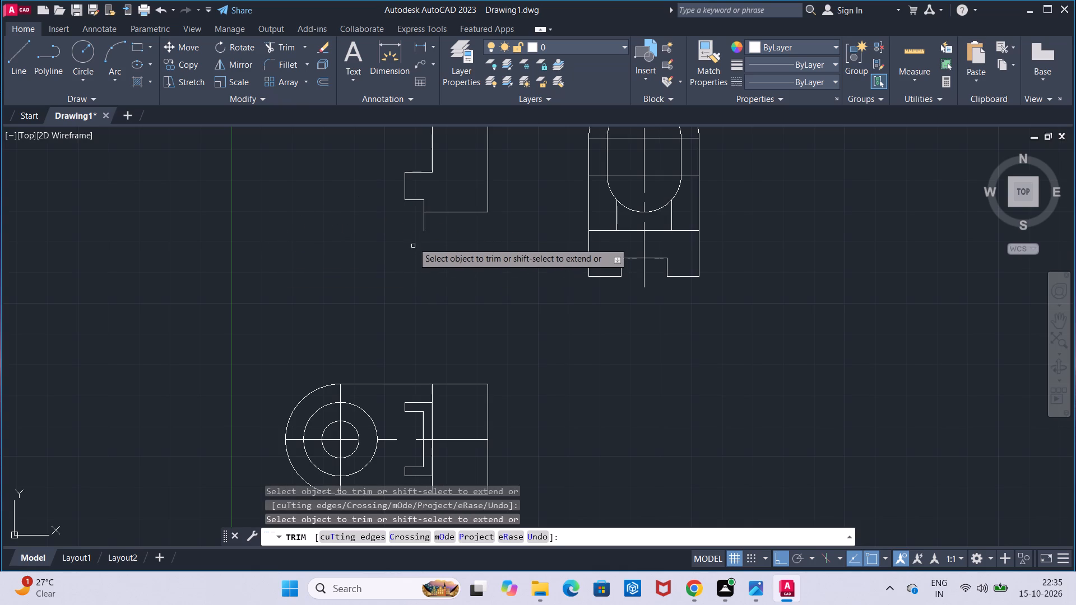
left_click(424, 228)
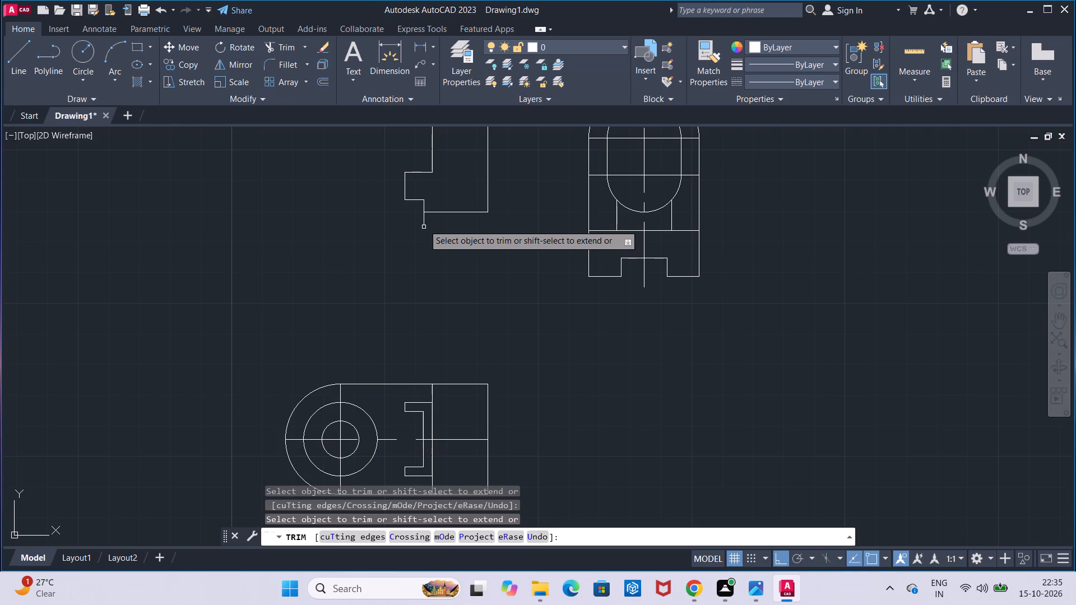
left_click(424, 223)
key("Escape")
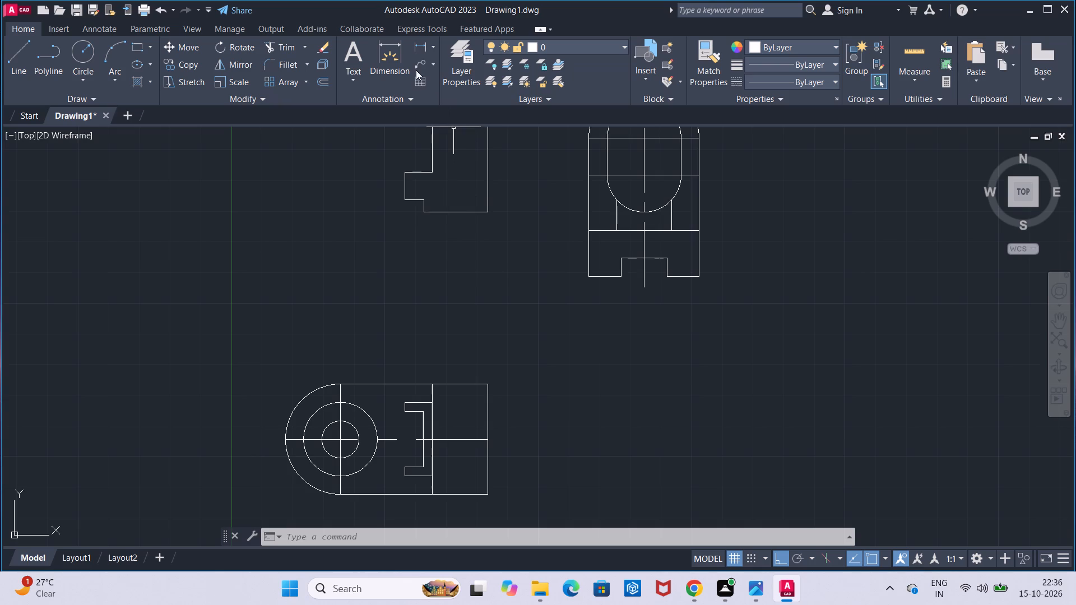
Measure the top view's overall length from the rounded end to the straight end with a linear dimension.
left_click(419, 52)
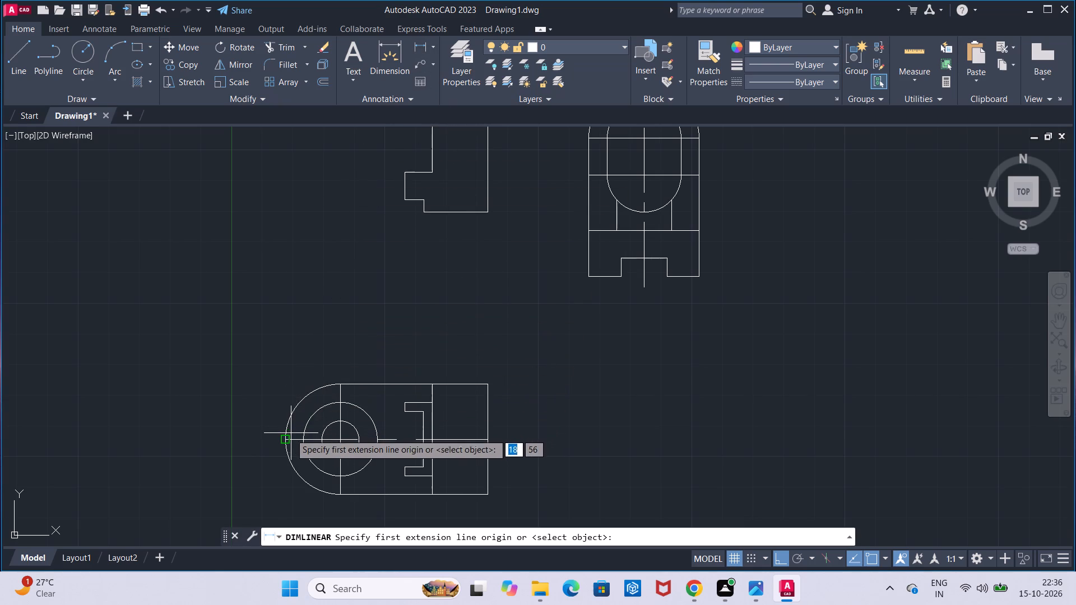
left_click(289, 434)
left_click(483, 445)
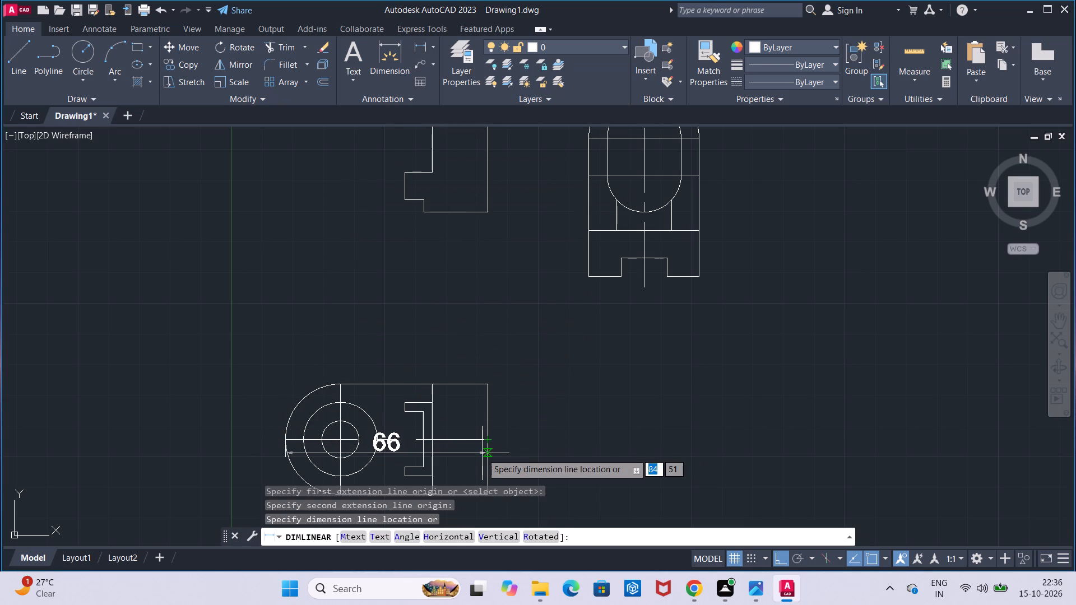
key("Escape")
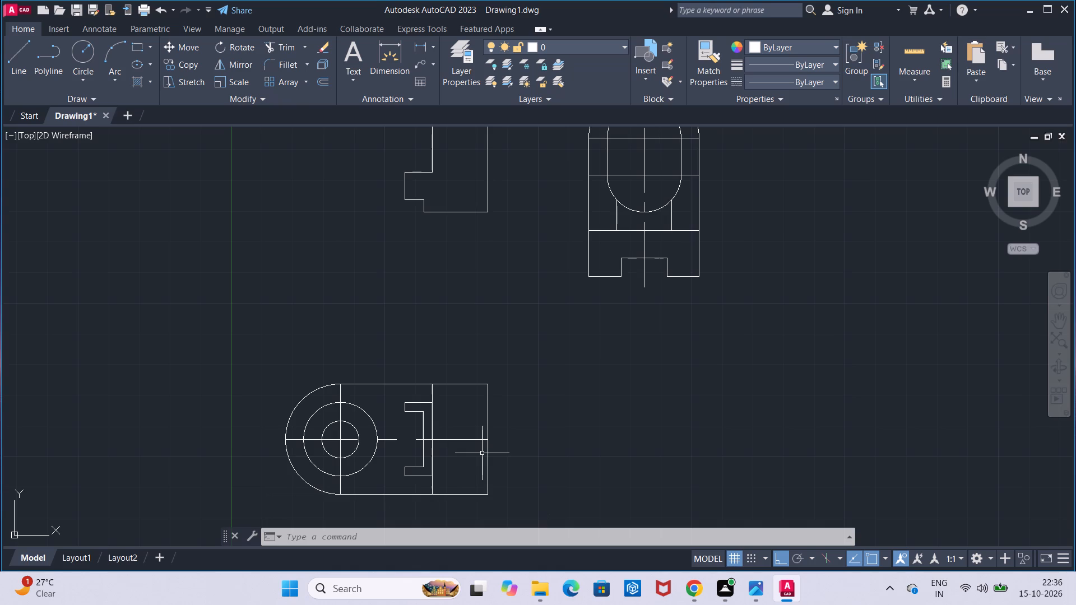
Measure the side view's overall height from its bottom edge to the top of the outer arc.
scroll(441, 426, "up", 1)
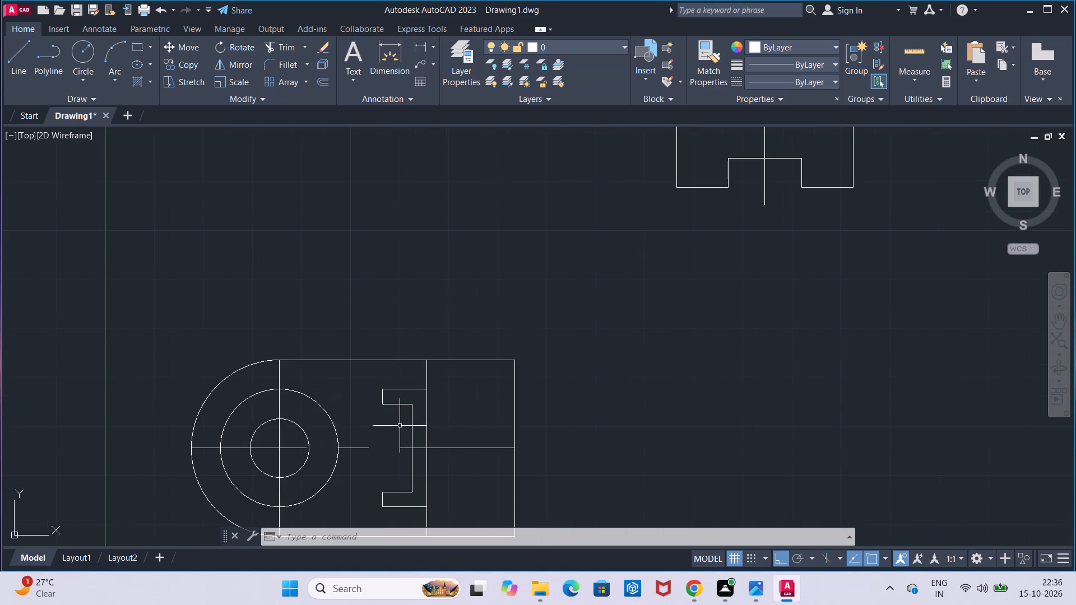
middle_click_drag(400, 426, 400, 367)
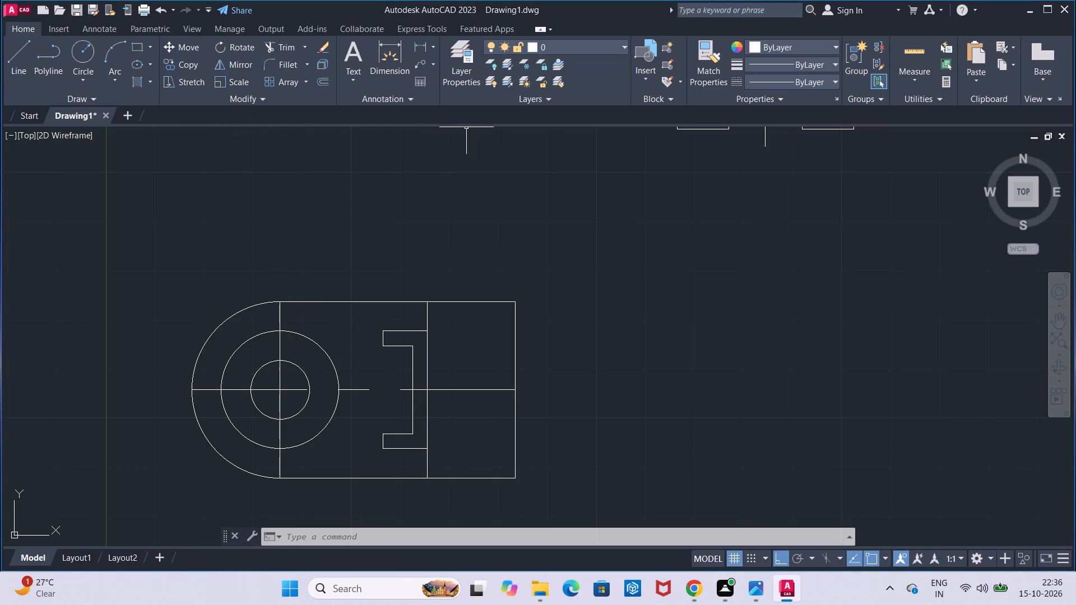
scroll(531, 250, "down", 2)
middle_click_drag(573, 258, 455, 407)
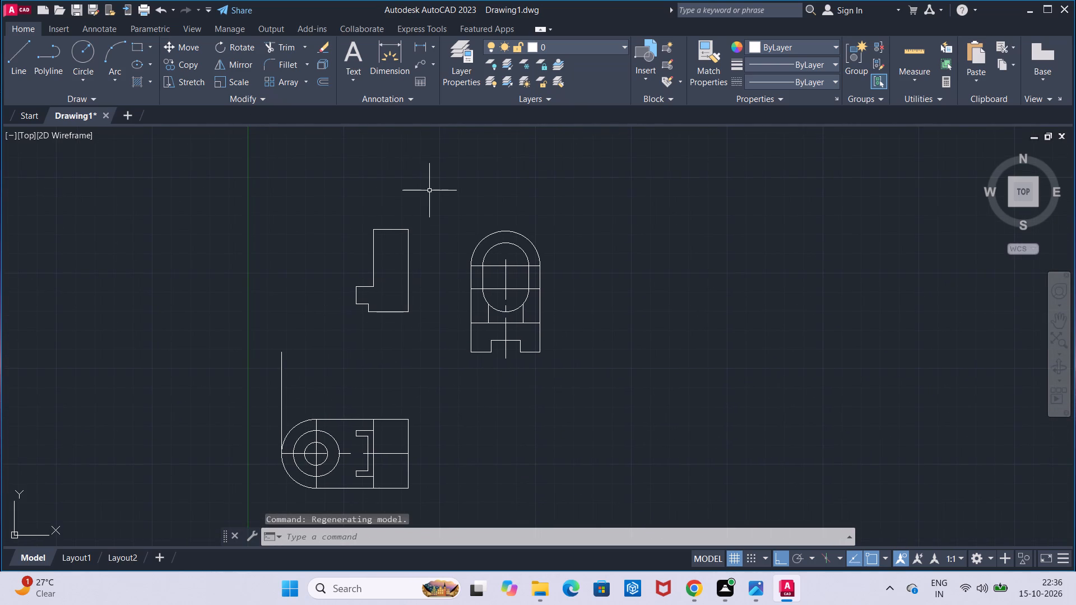
left_click(420, 52)
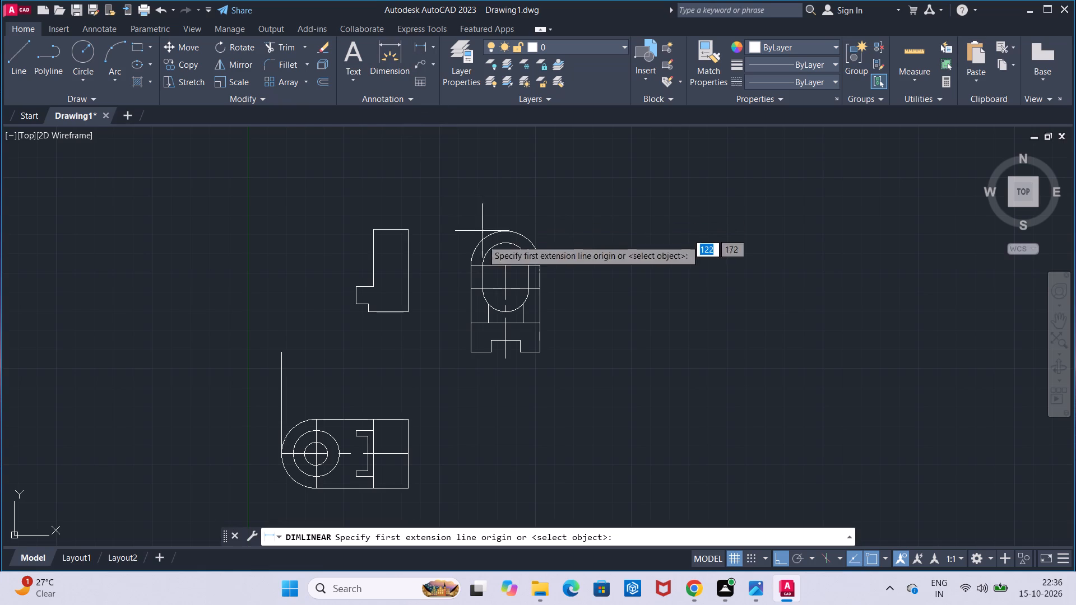
left_click(497, 351)
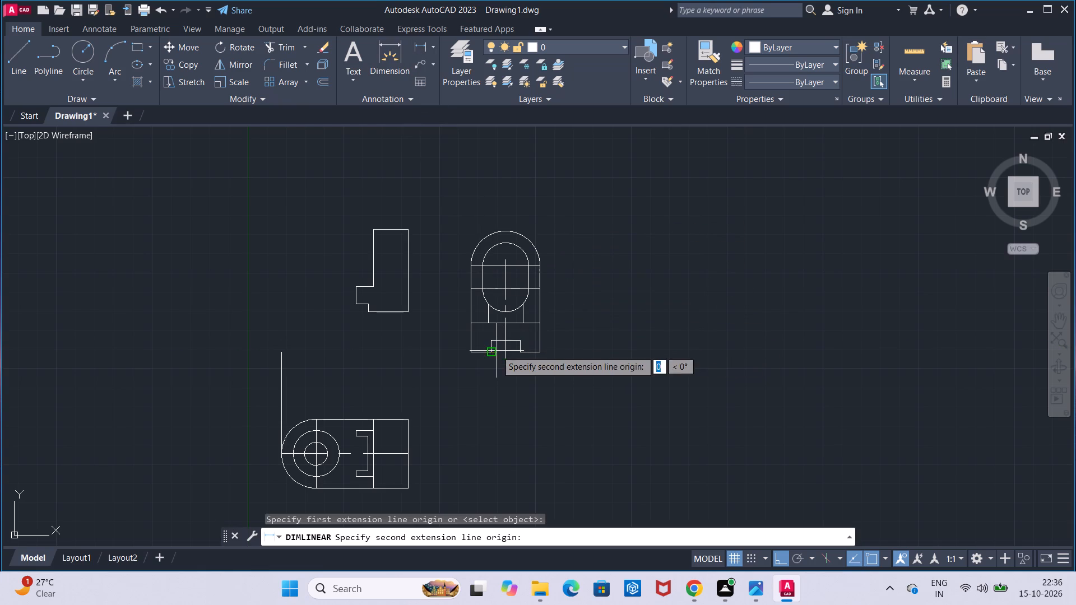
left_click(503, 231)
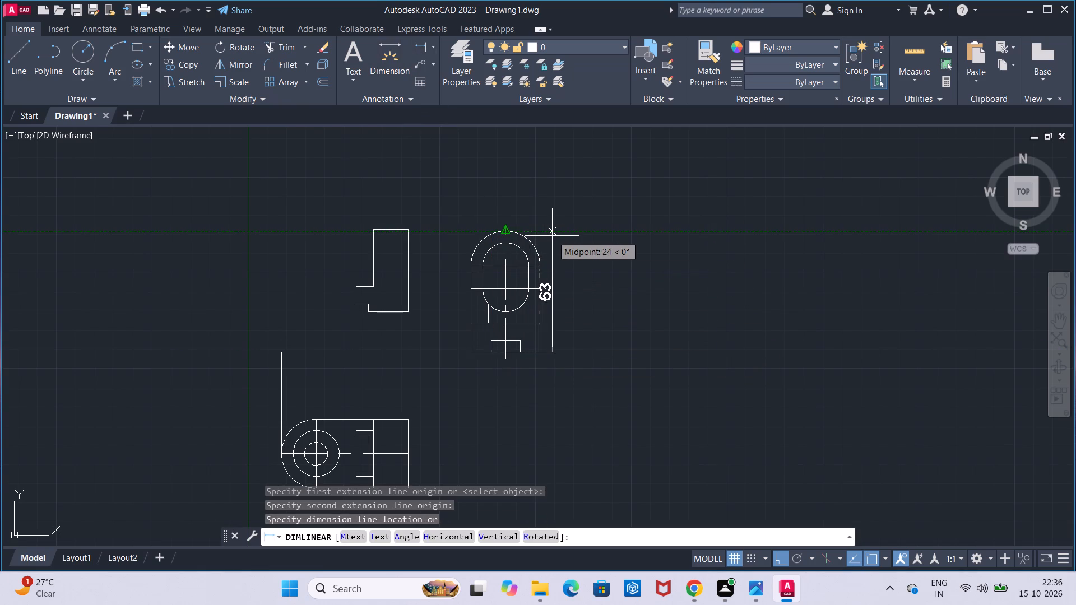
key("Escape")
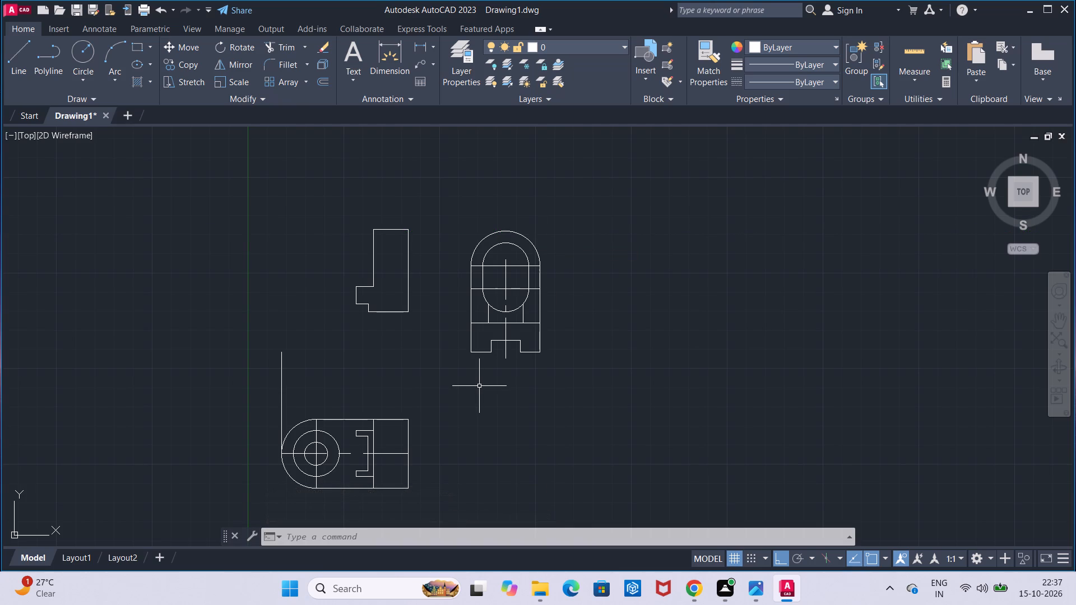
Measure the vertical distance in the side view from the inner slot's lowest point to the bottom edge.
middle_click_drag(435, 406, 453, 374)
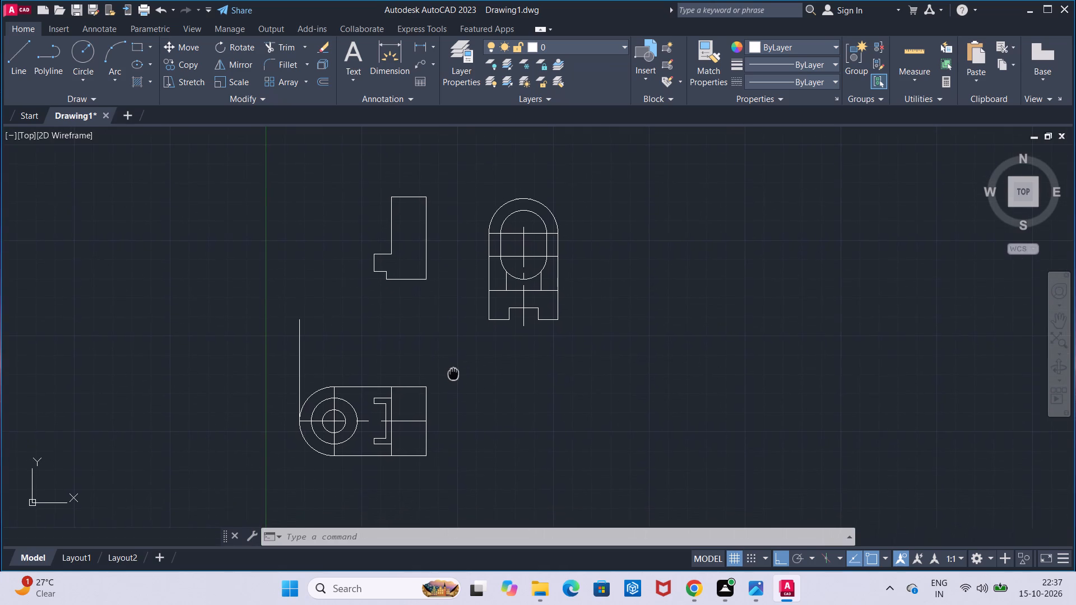
middle_click_drag(453, 374, 453, 373)
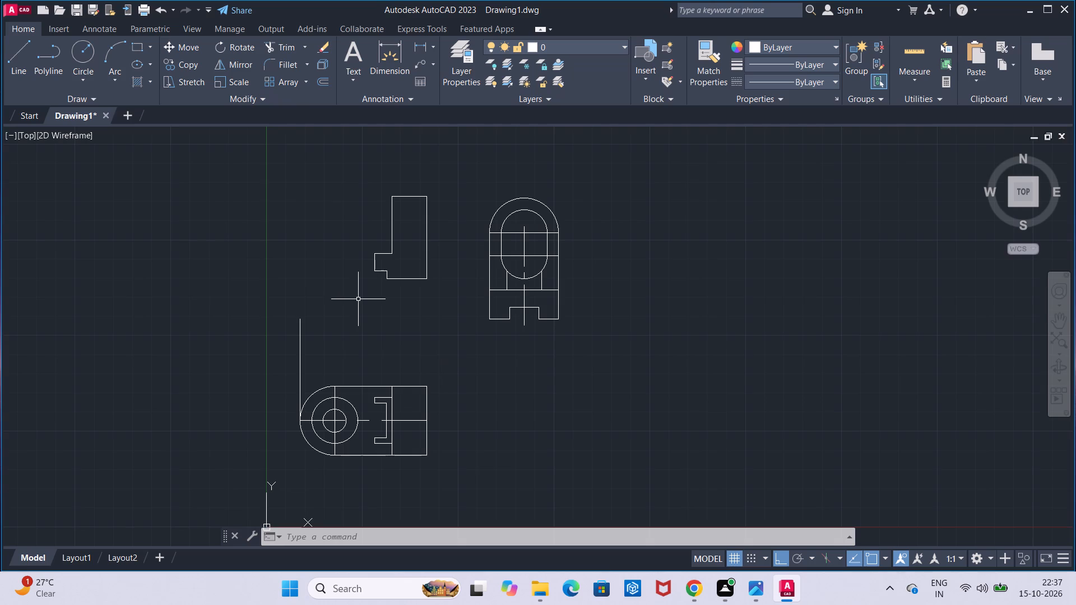
scroll(358, 299, "up", 1)
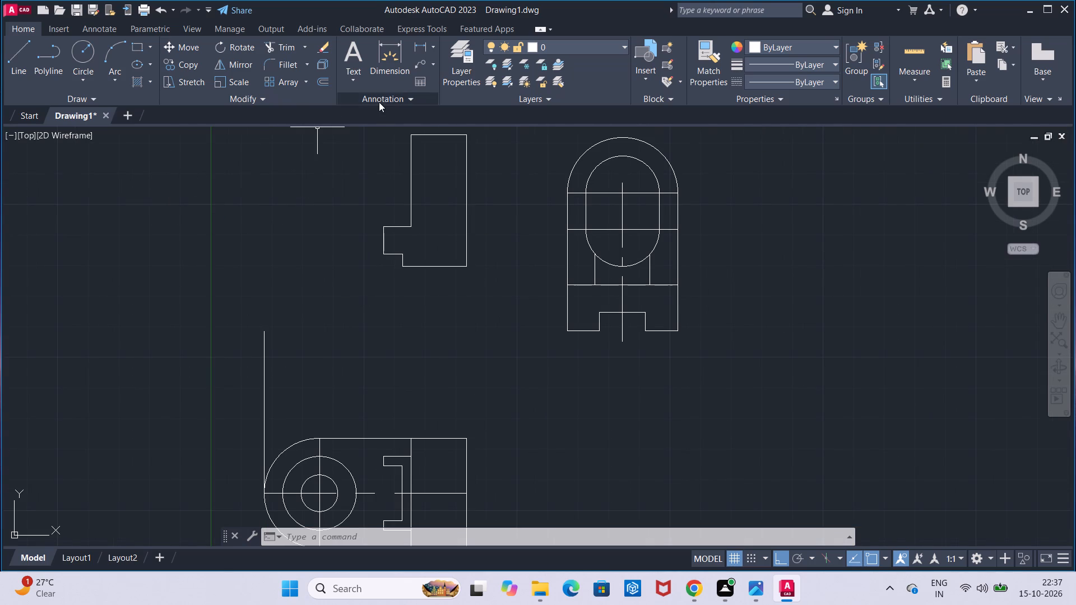
left_click(416, 50)
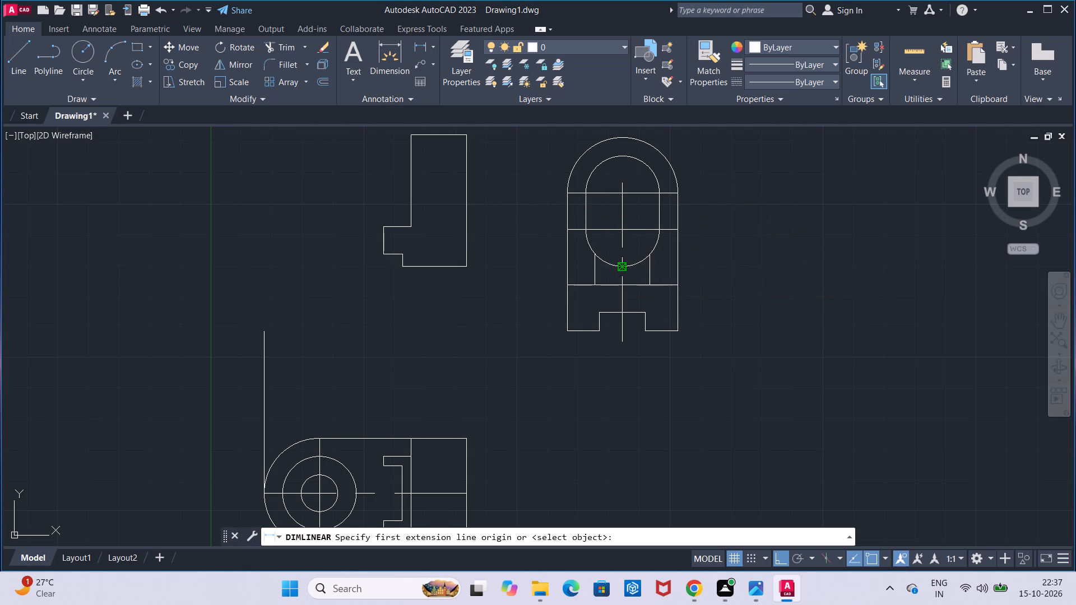
left_click(623, 268)
left_click(599, 329)
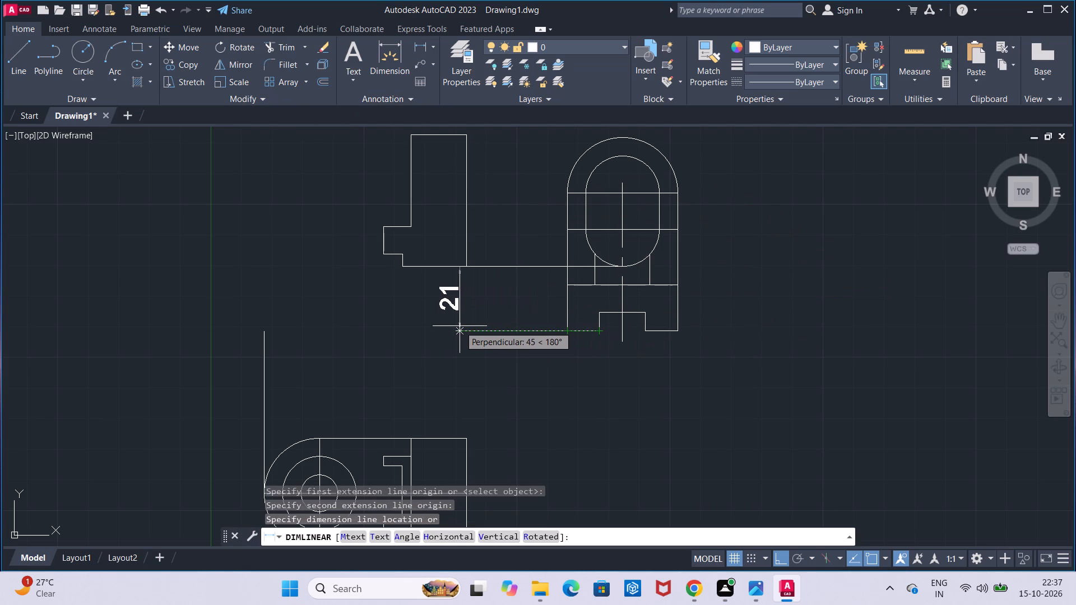
key("Escape")
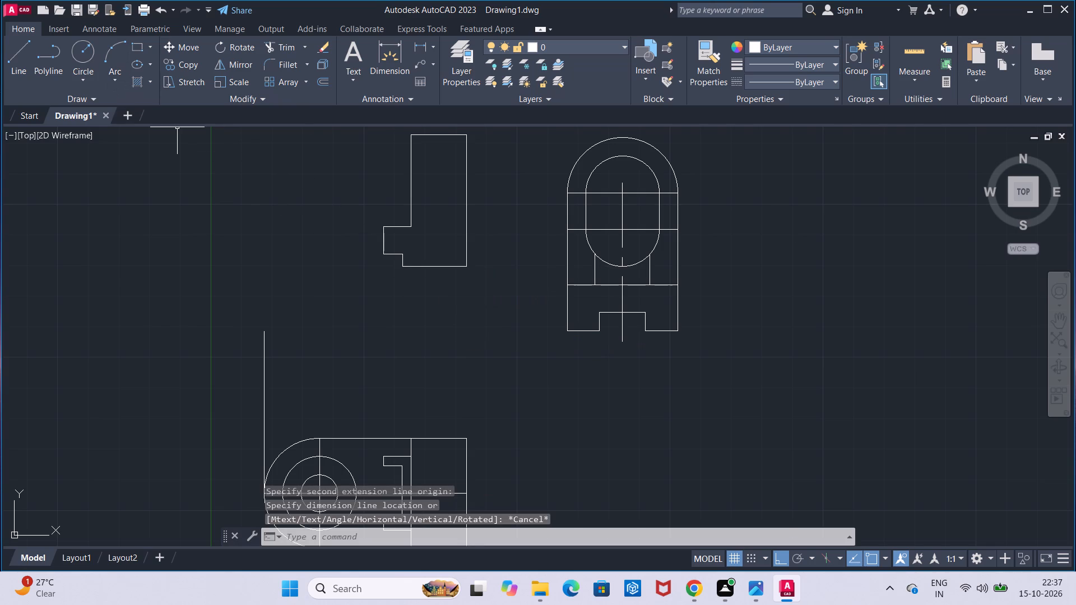
Draw a 21-unit vertical line downward from the lower-right corner of the front view's stepped profile.
left_click(15, 59)
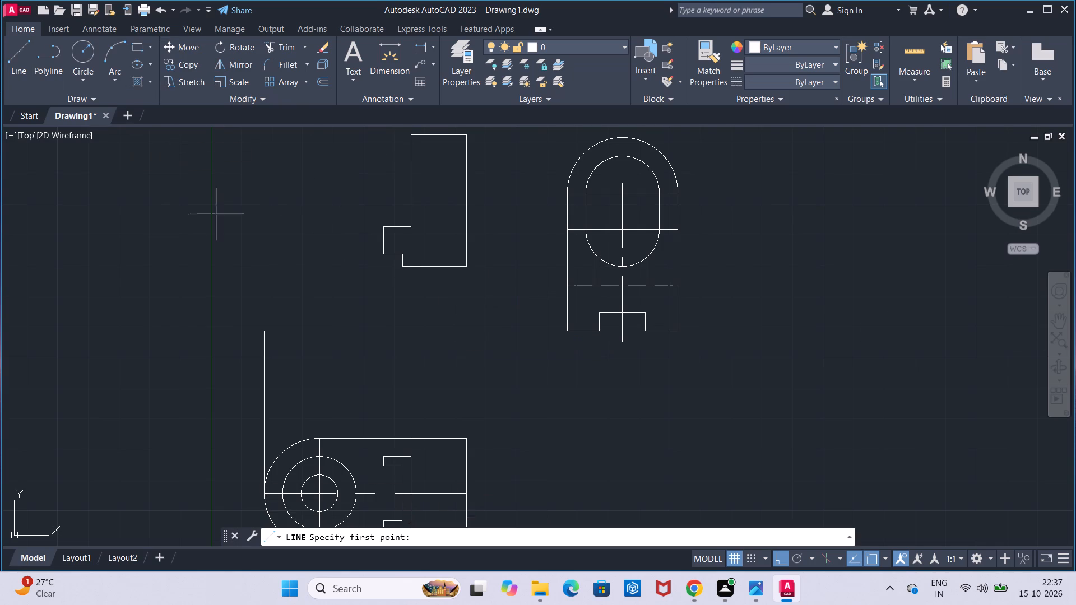
left_click(466, 268)
type("21")
key("Return")
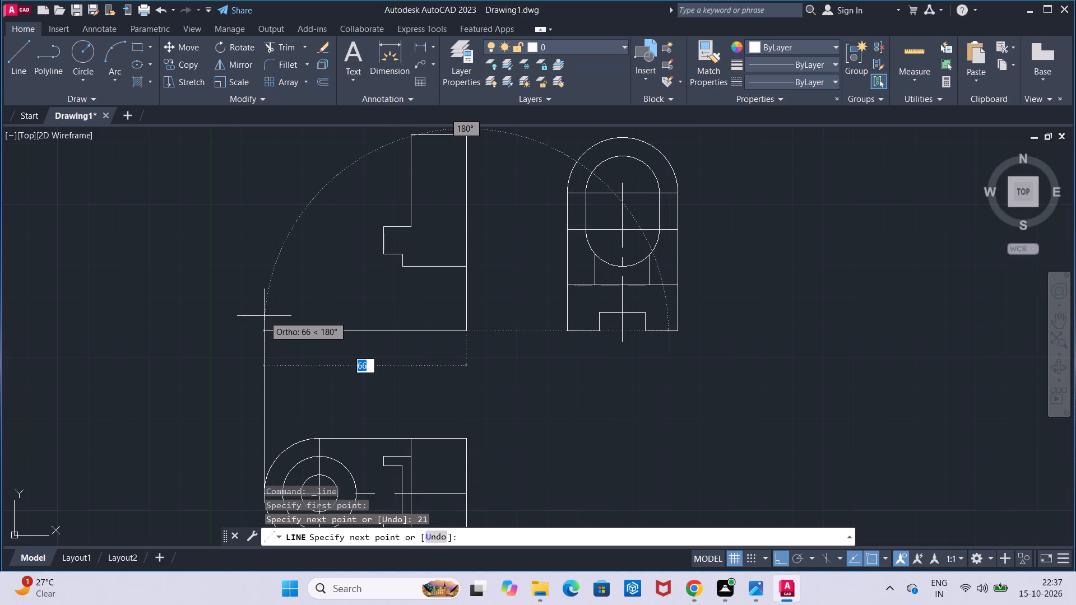
key("Escape")
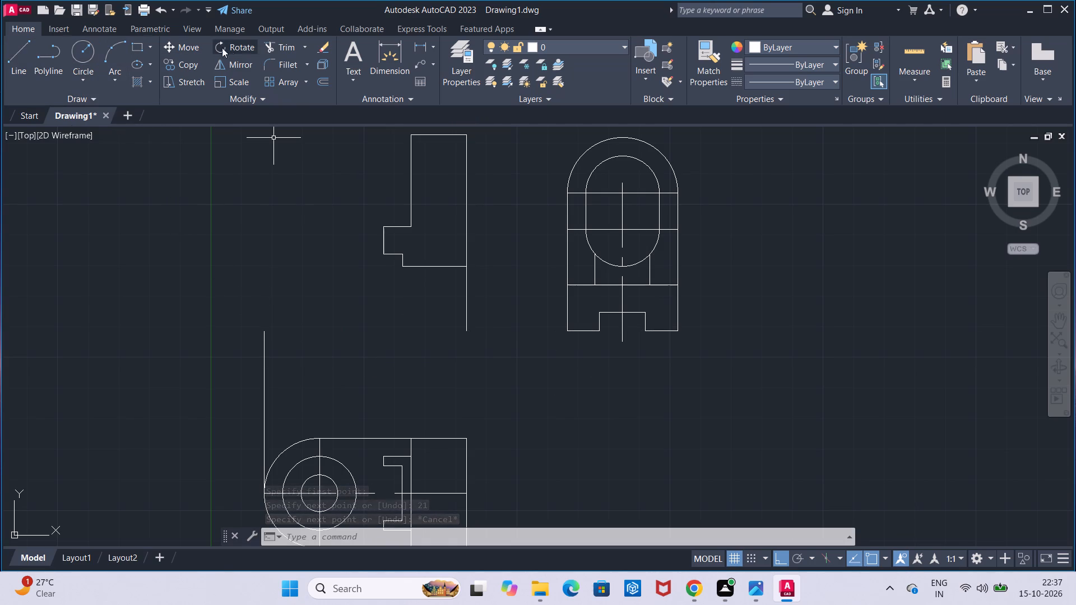
Trim away the vertical projection line rising from the rounded end of the top view.
left_click(293, 52)
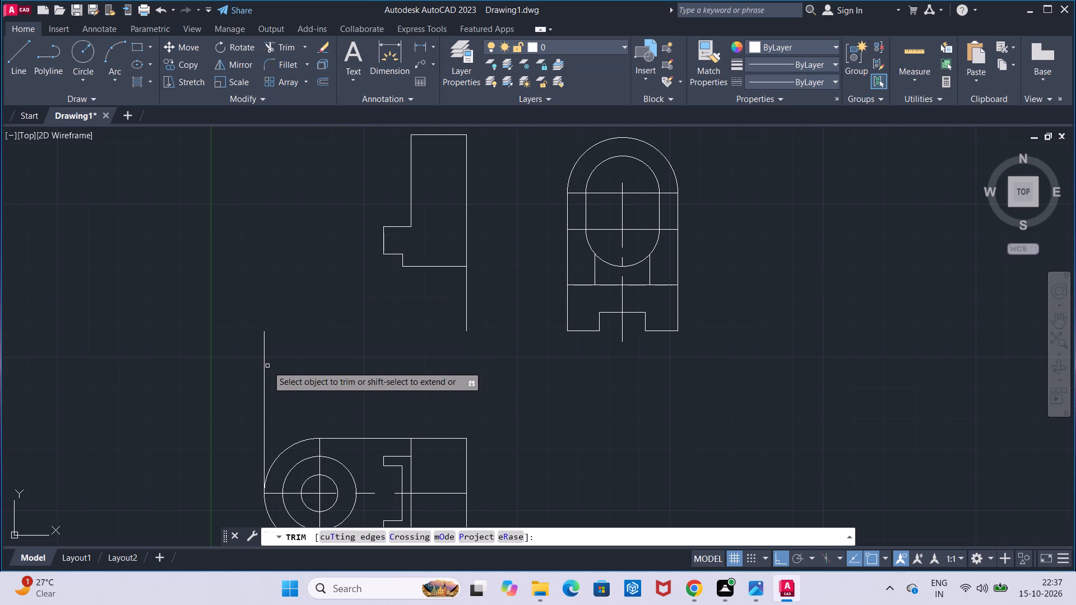
left_click(265, 367)
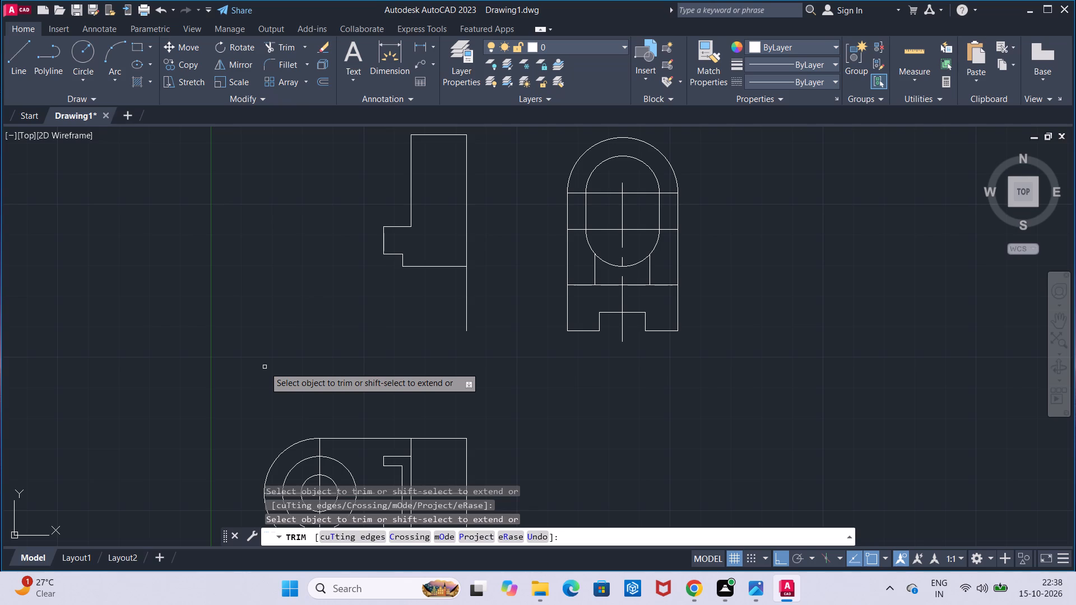
key("Escape")
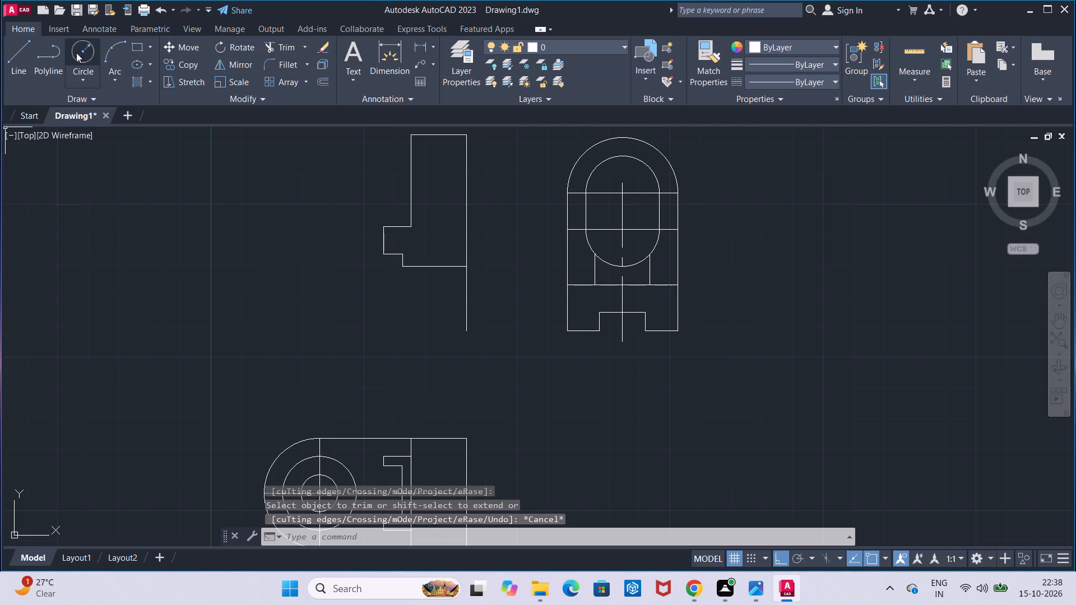
Draw a 64-unit horizontal base line leftward from the lower end of the front view's long vertical edge.
left_click(14, 65)
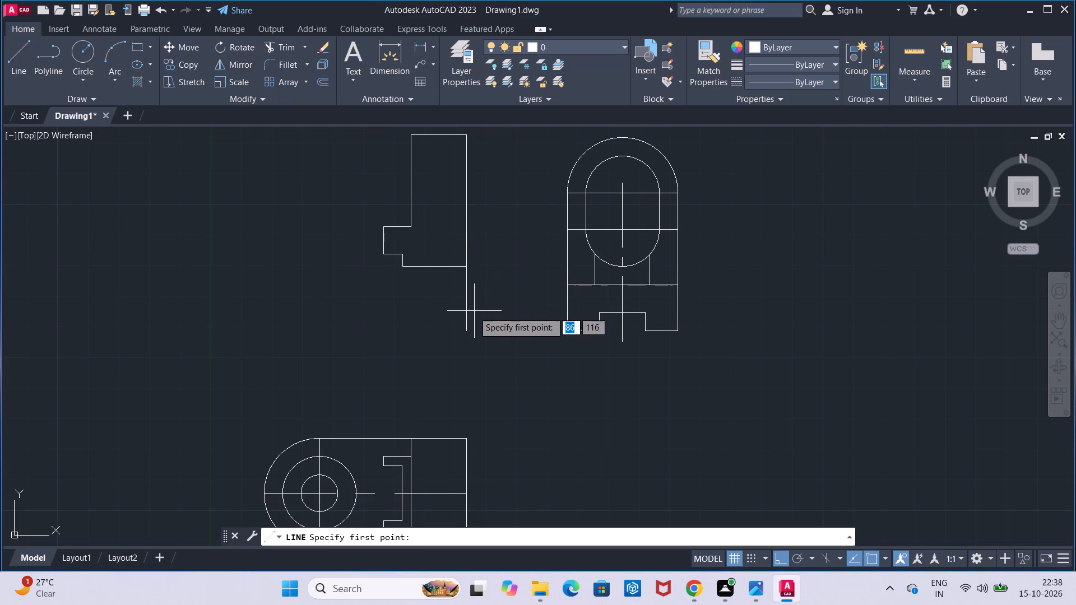
left_click(467, 337)
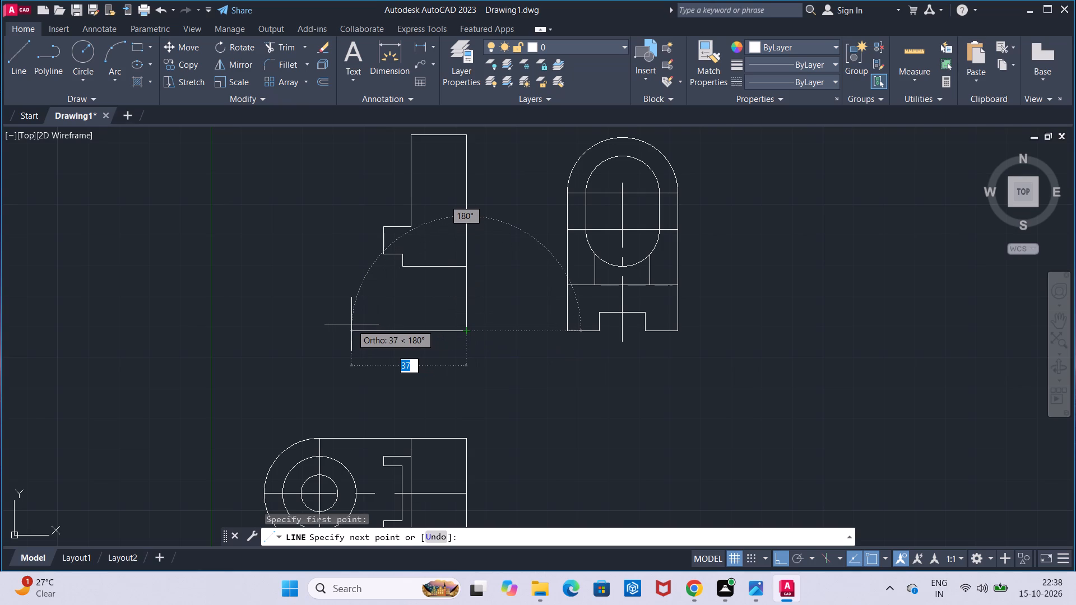
type("64")
key("Return")
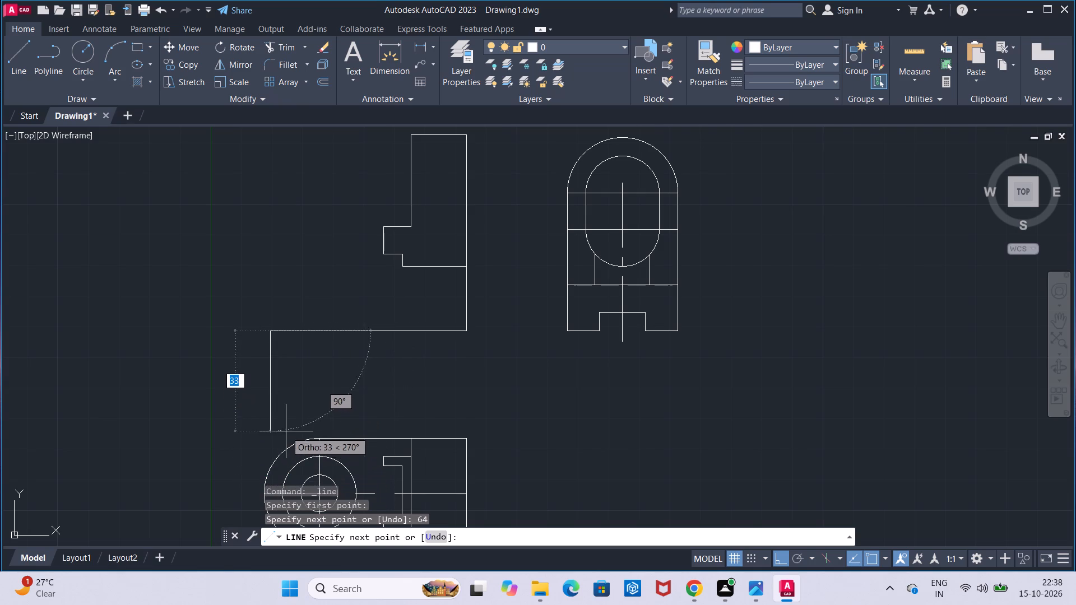
key("Escape")
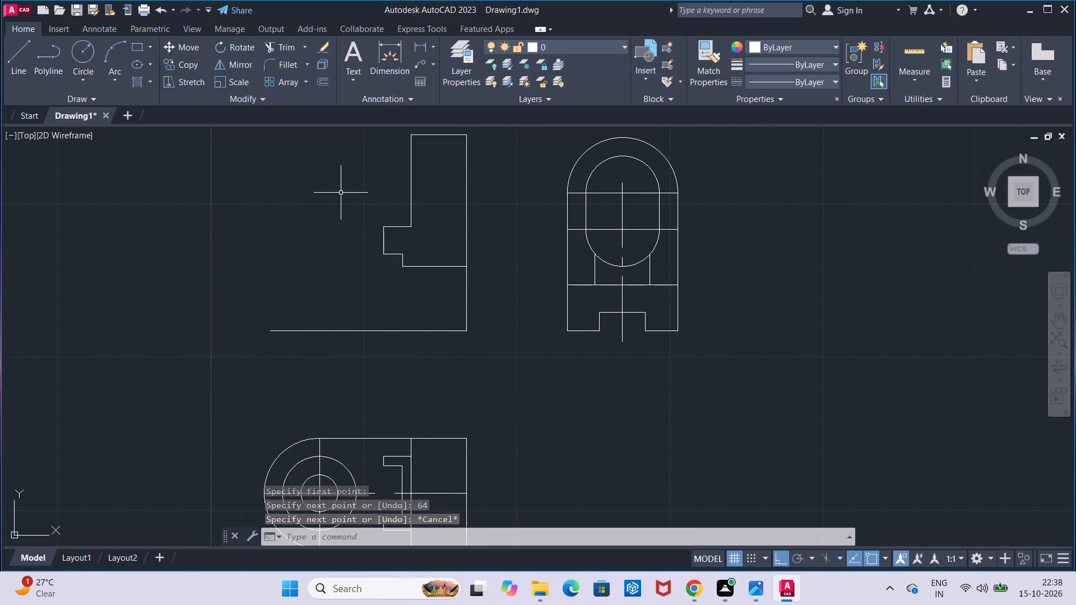
Measure the depth of the bottom notch in the side view with a linear dimension.
left_click(413, 48)
left_click(643, 309)
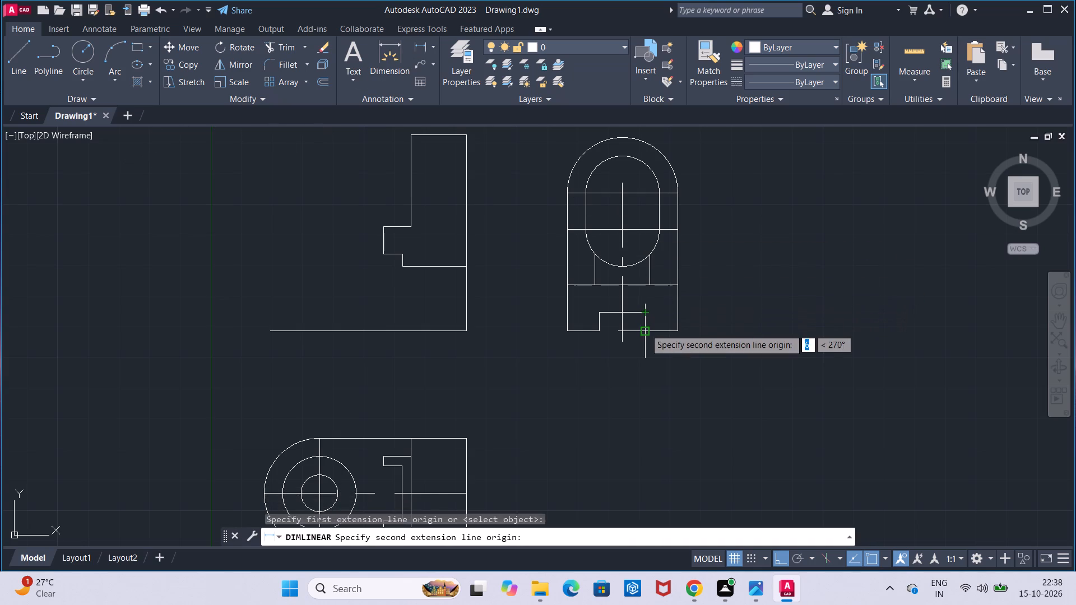
left_click(645, 329)
key("Escape")
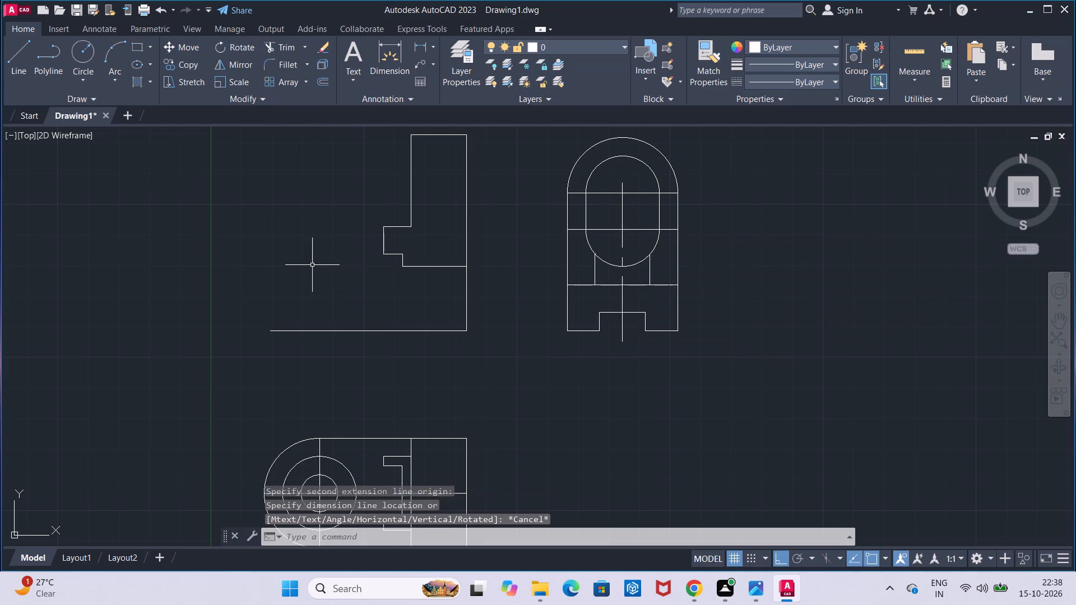
Draw a 6-unit vertical line upward from the left end of the front view's base line.
left_click(29, 83)
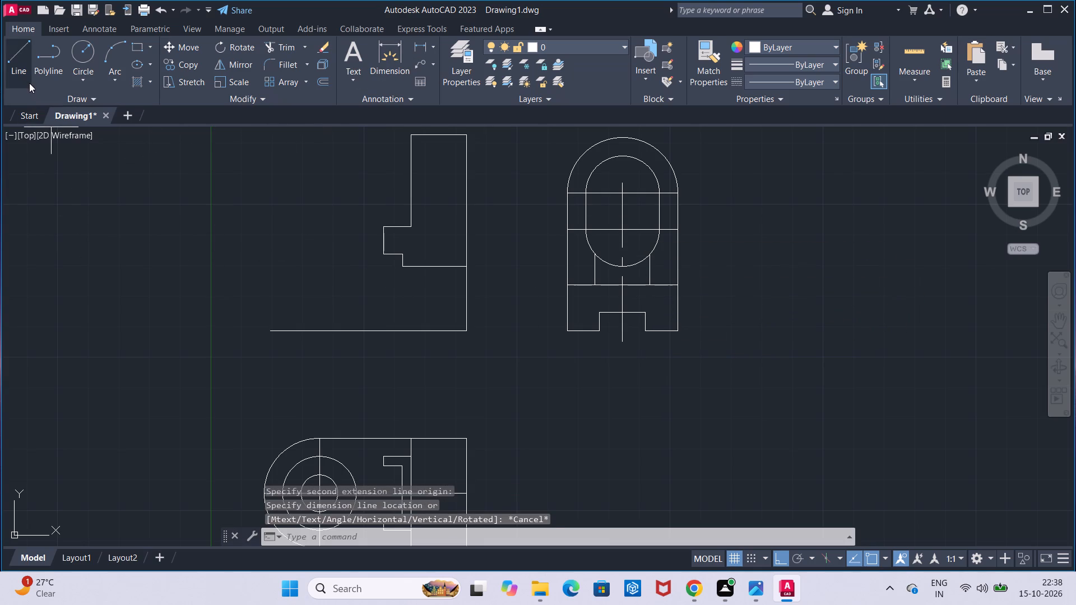
left_click(271, 329)
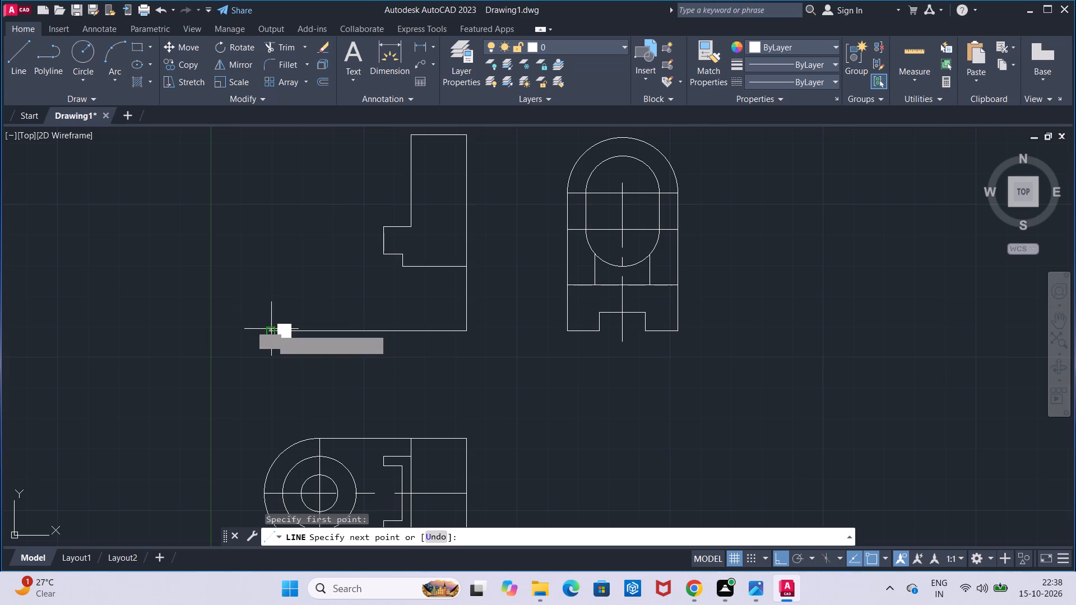
key("6")
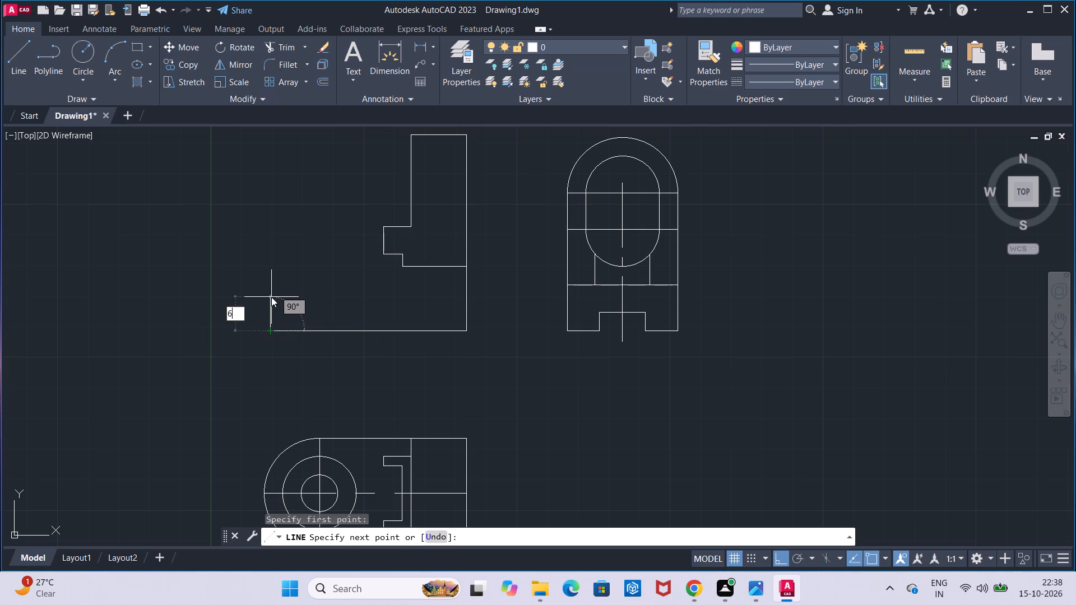
key("Return")
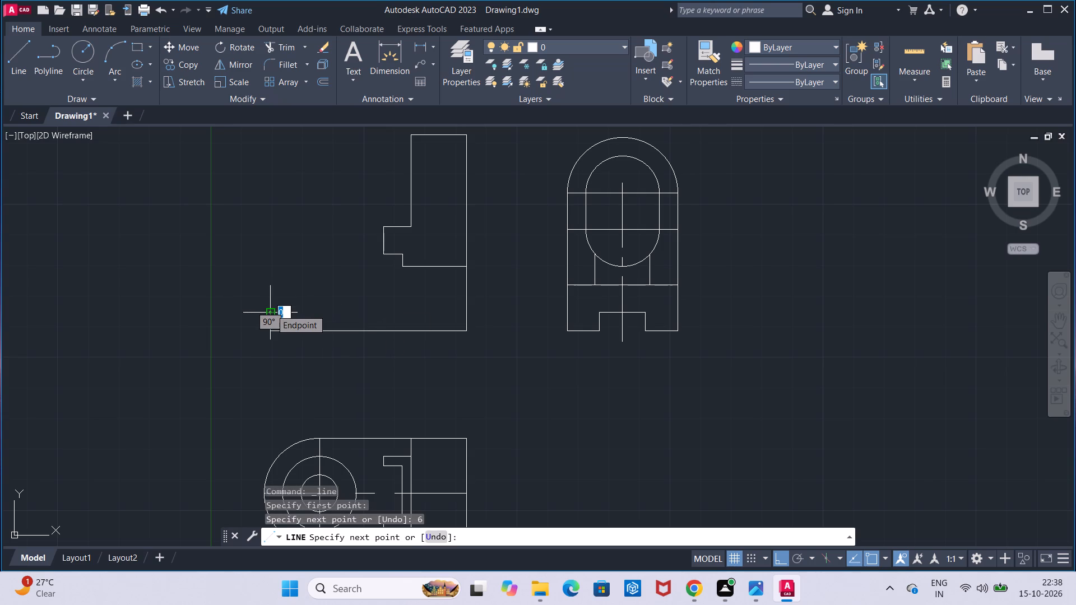
scroll(271, 309, "up", 2)
scroll(271, 309, "down", 1)
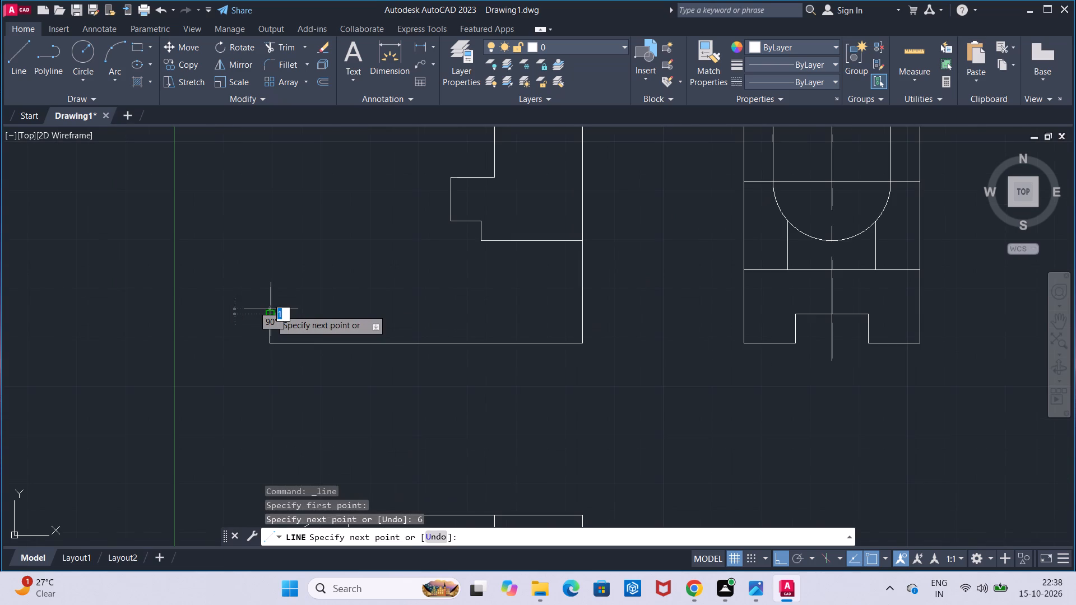
key("Escape")
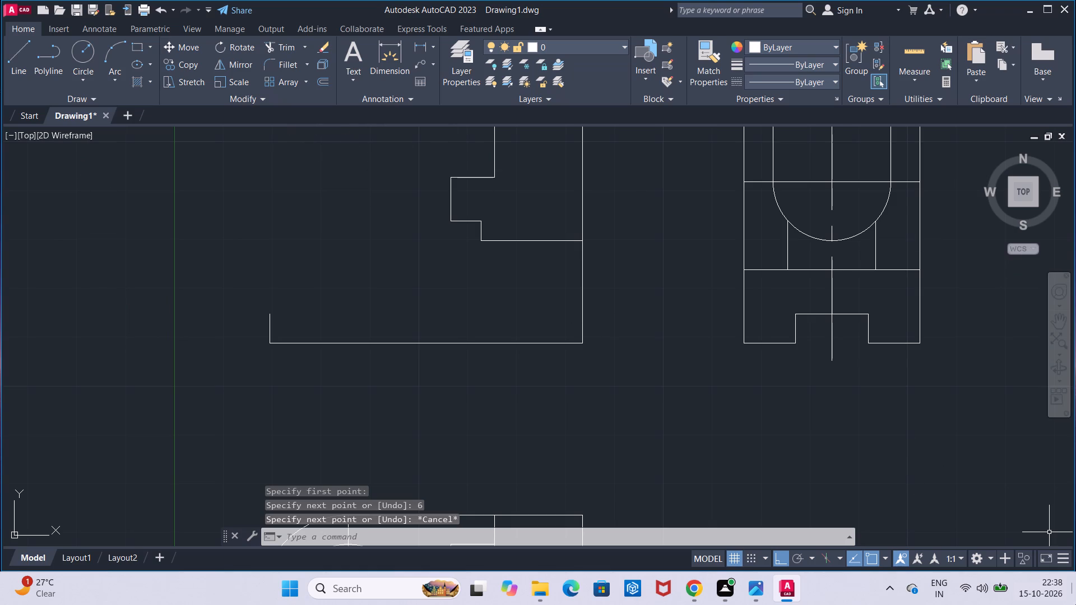
Continue the front view's base outline 2 units left, 9 units up, across to below the upper profile's lowest step, and up to its corner.
left_click(6, 64)
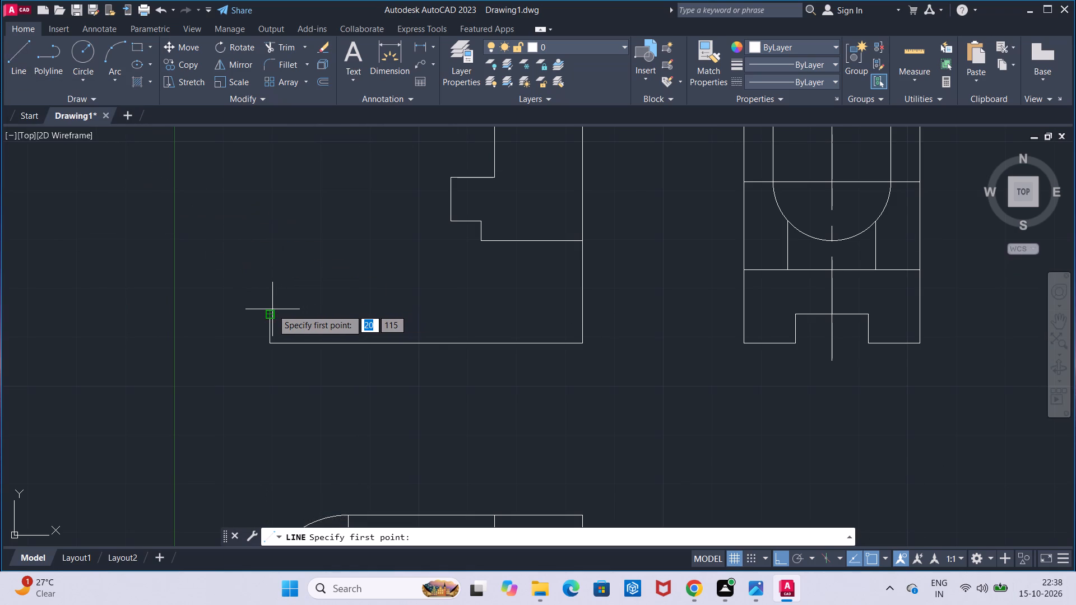
left_click(269, 311)
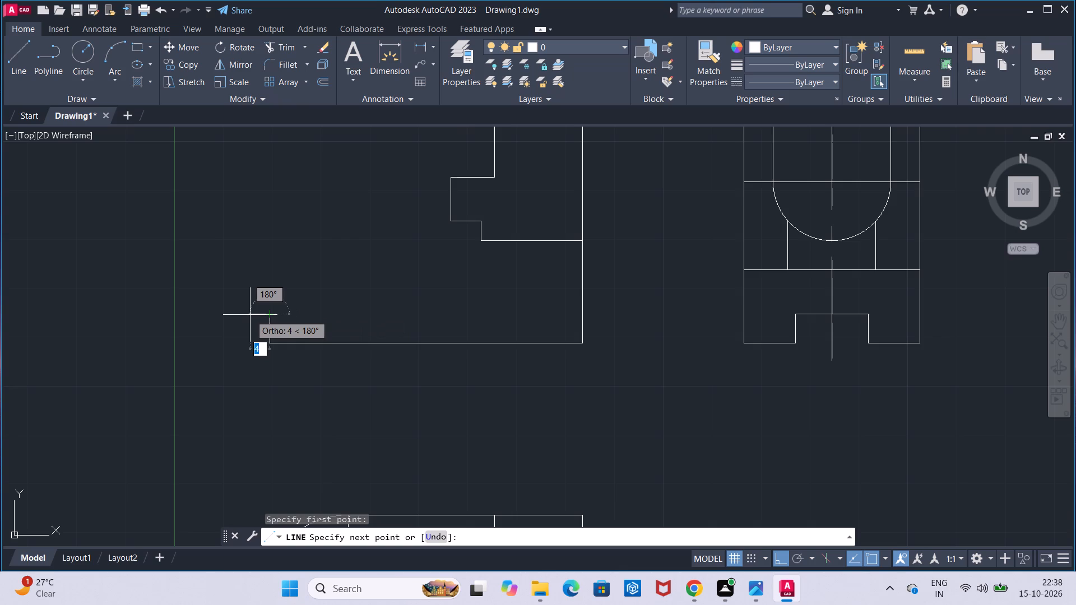
key("2")
key("Return")
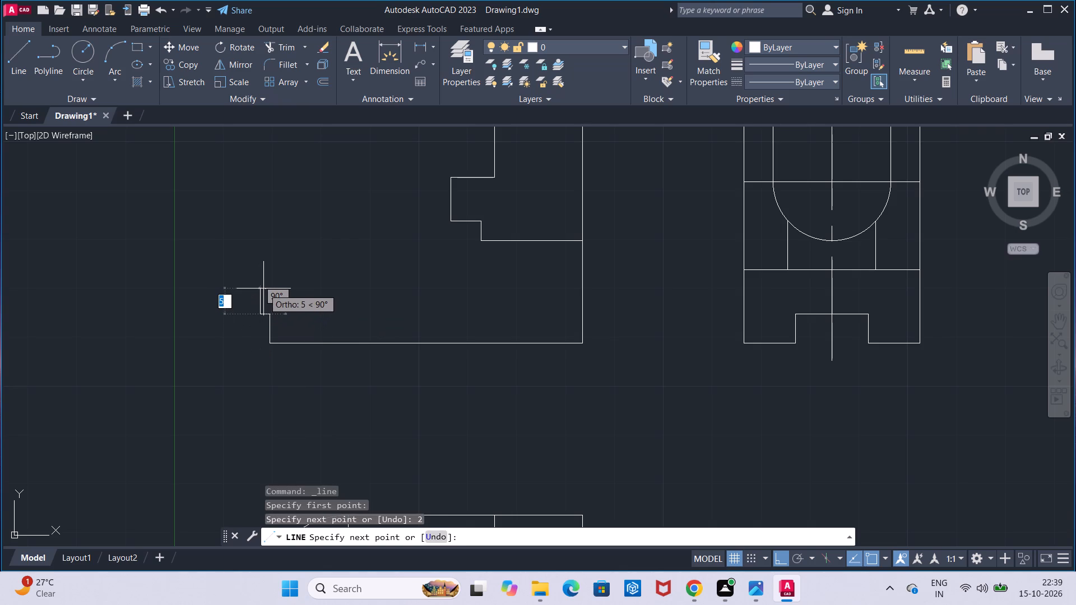
key("9")
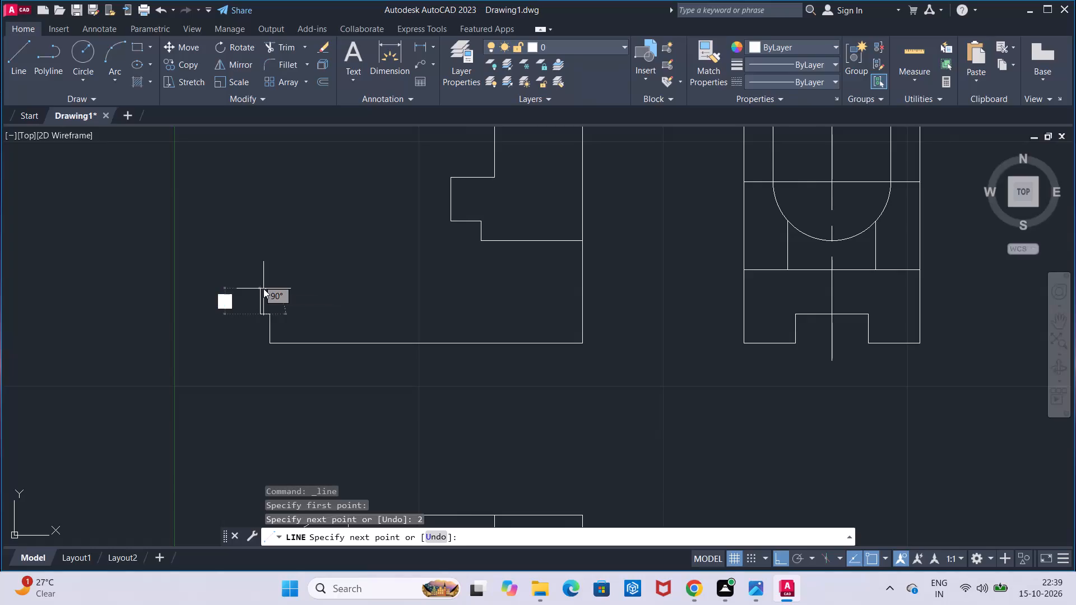
key("Return")
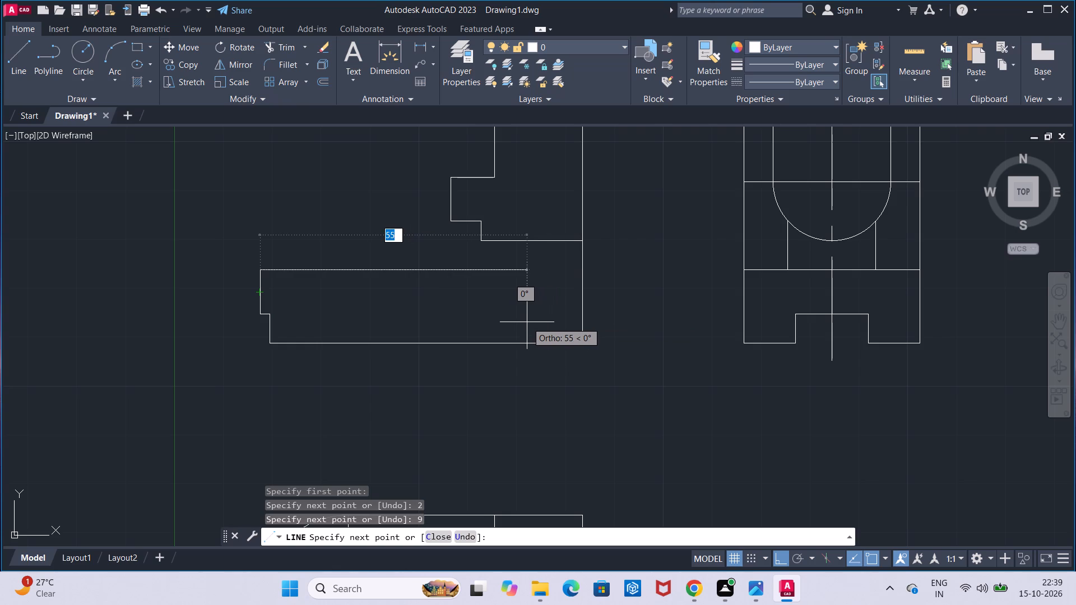
left_click(481, 270)
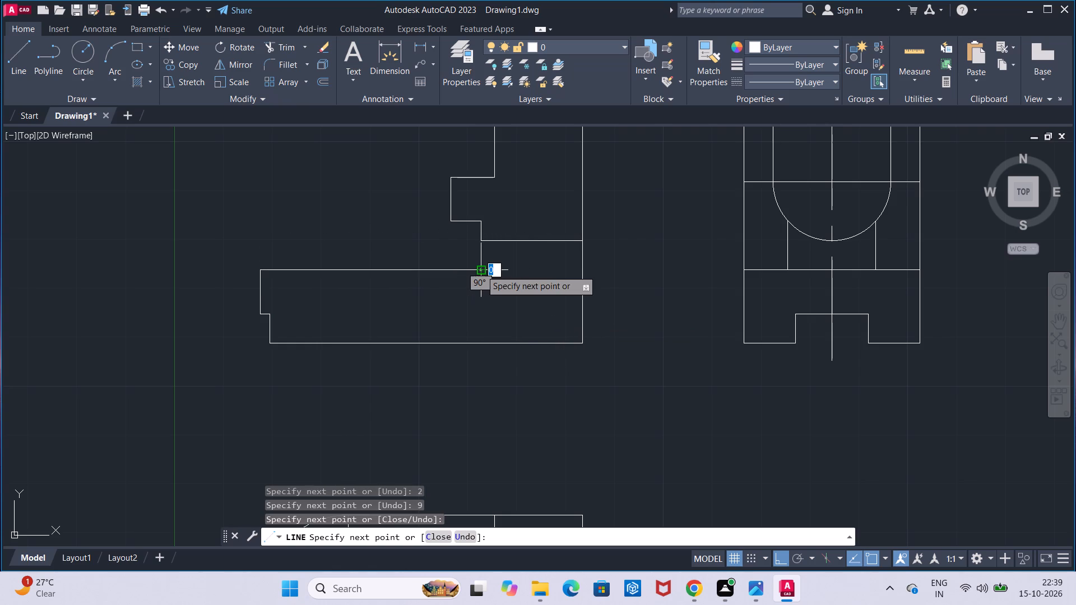
left_click(481, 240)
key("Escape")
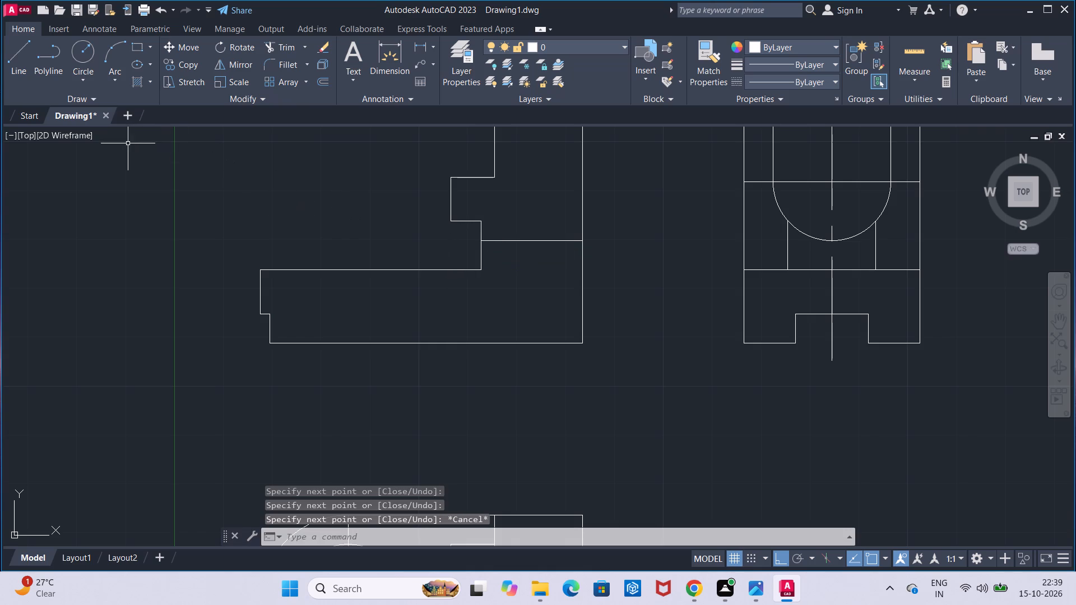
Extend the projecting block's left vertical edge down to the base's upper edge in the front view.
left_click(300, 44)
left_click(304, 47)
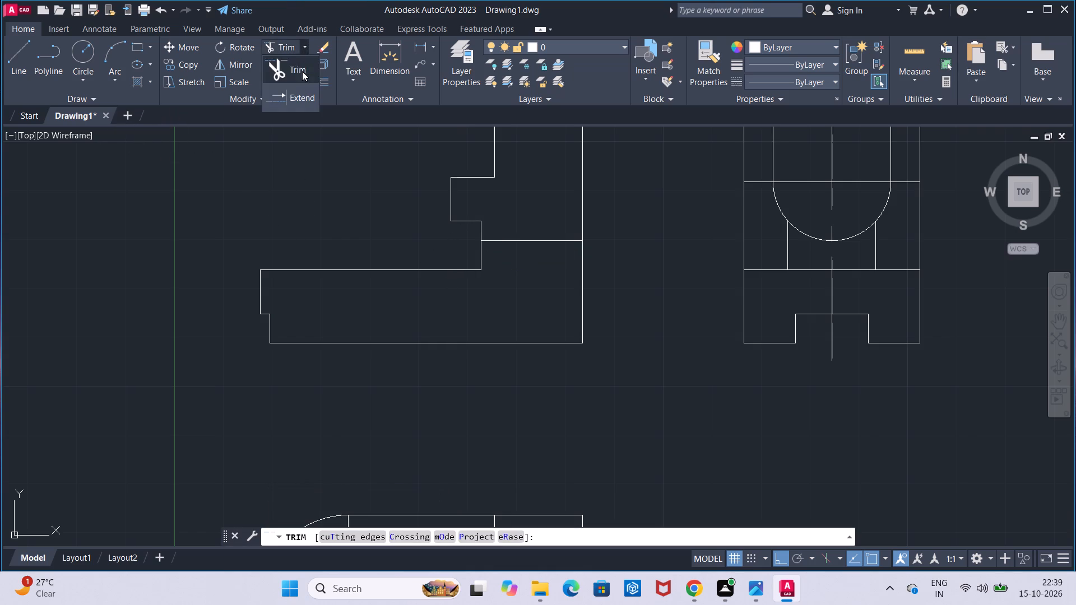
left_click(302, 95)
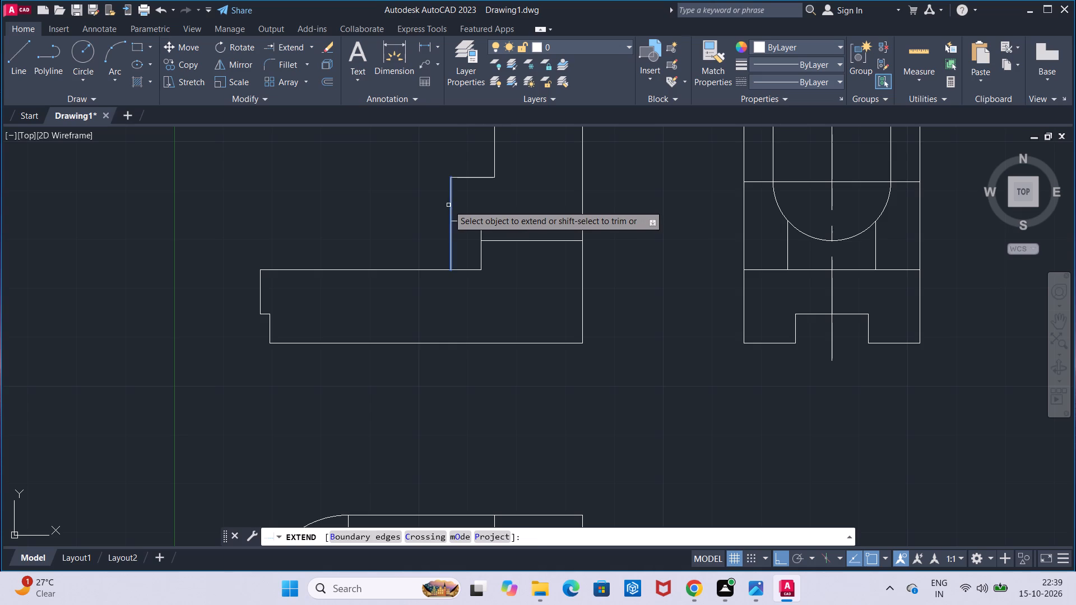
left_click(448, 205)
key("Escape")
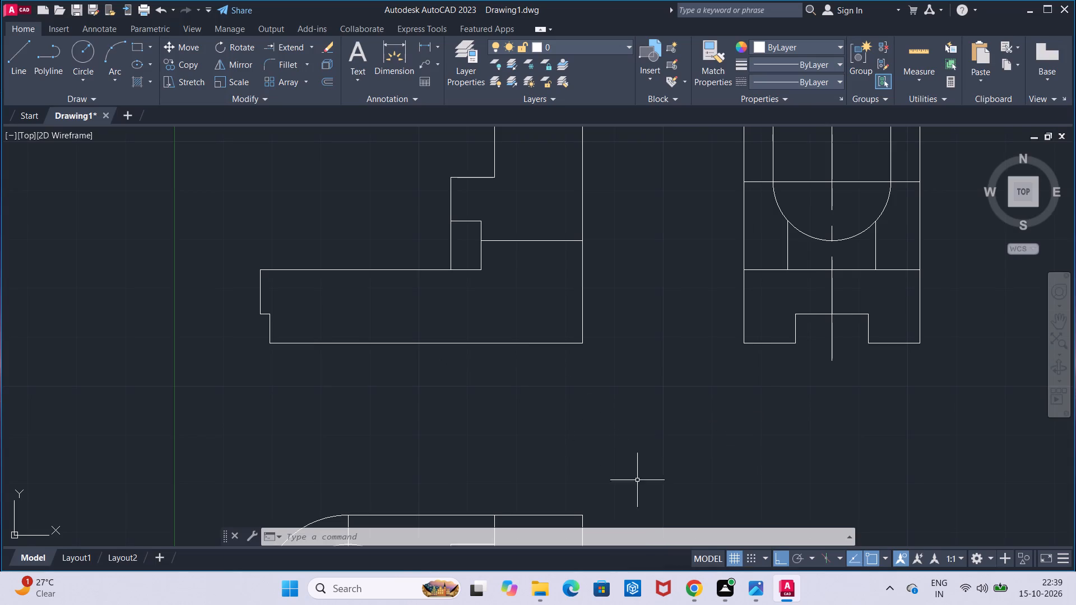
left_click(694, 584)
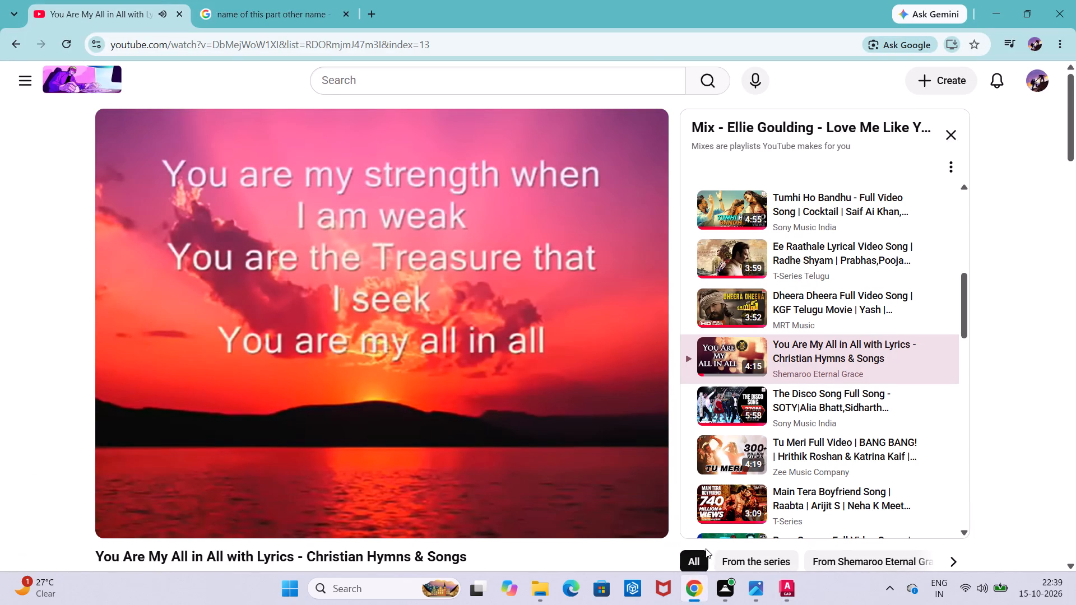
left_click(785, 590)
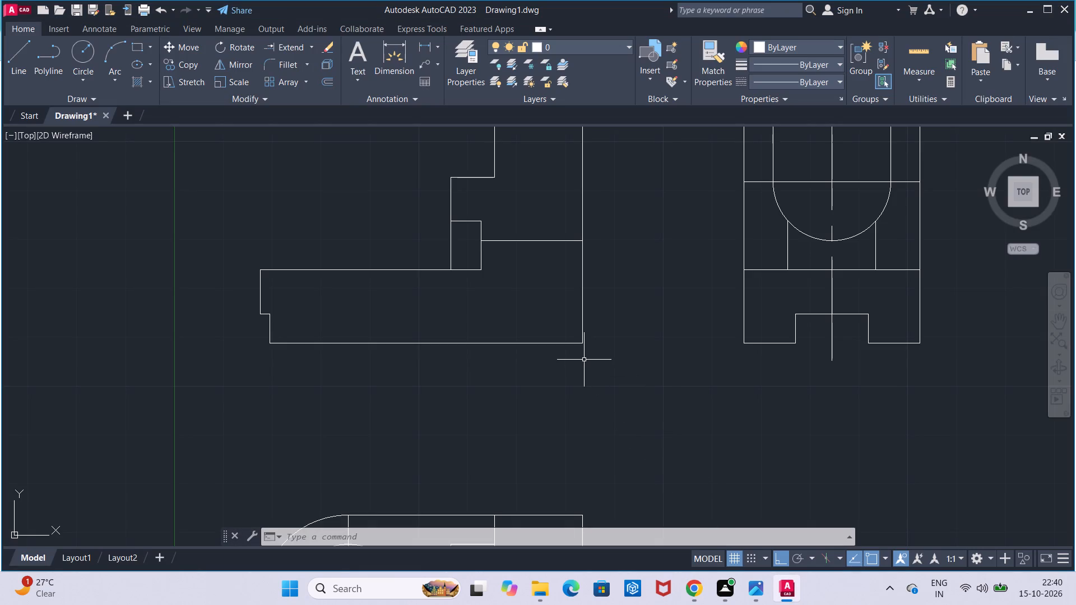
Draw a horizontal line across the front view's base from the inner corner of the 2-unit step to the far vertical edge.
middle_click_drag(528, 408, 530, 395)
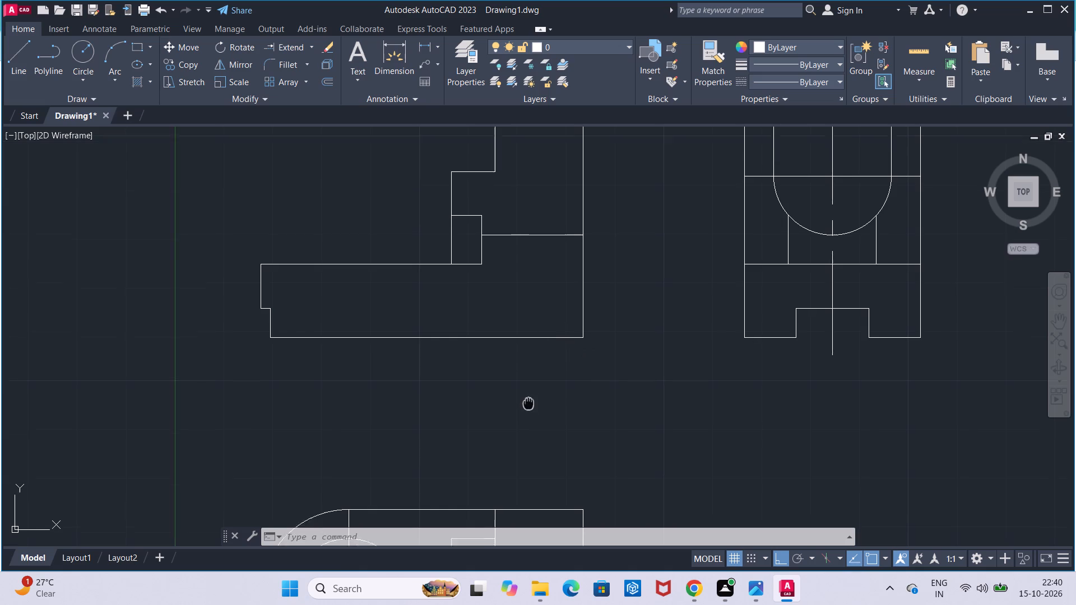
middle_click_drag(530, 395, 541, 283)
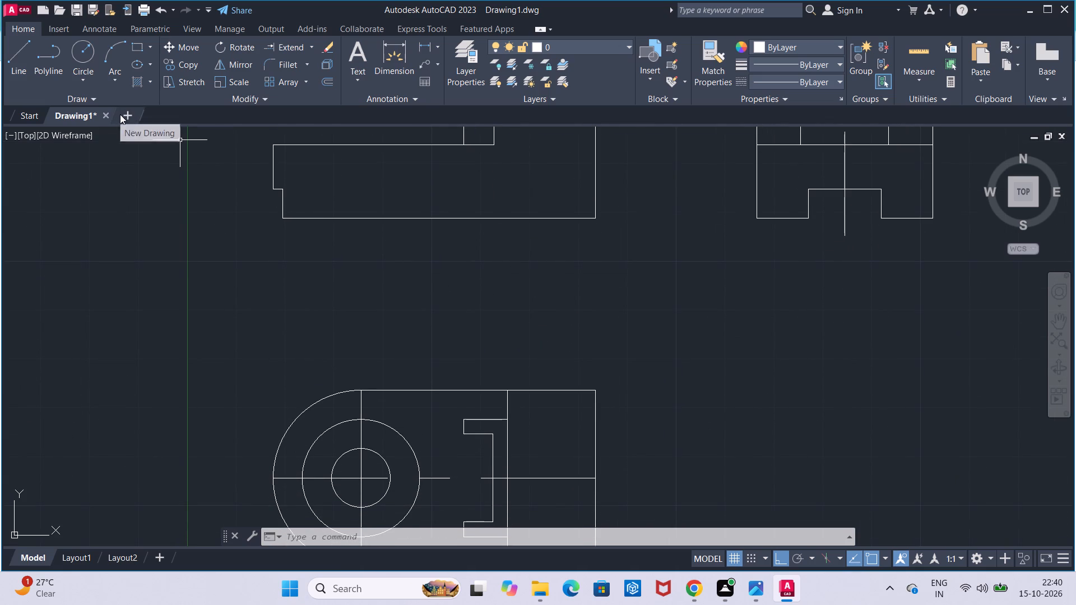
left_click(25, 73)
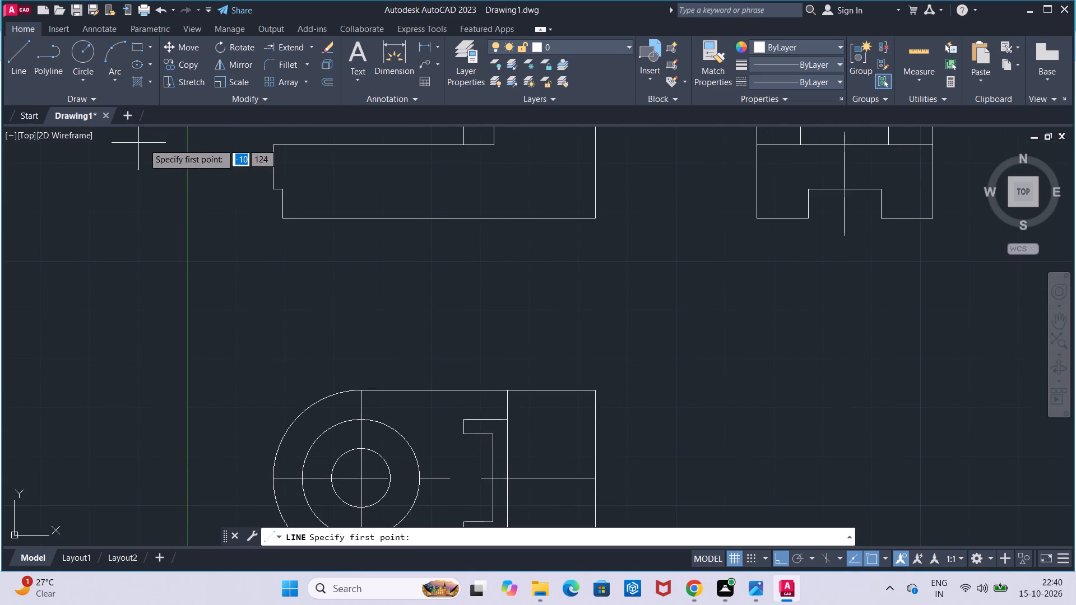
left_click(283, 189)
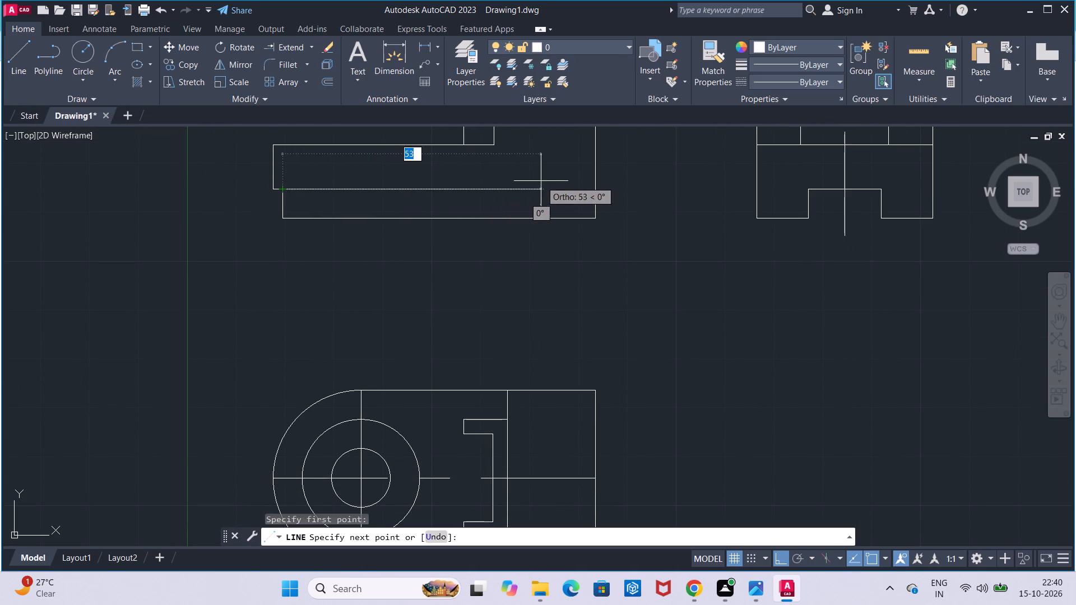
left_click(597, 184)
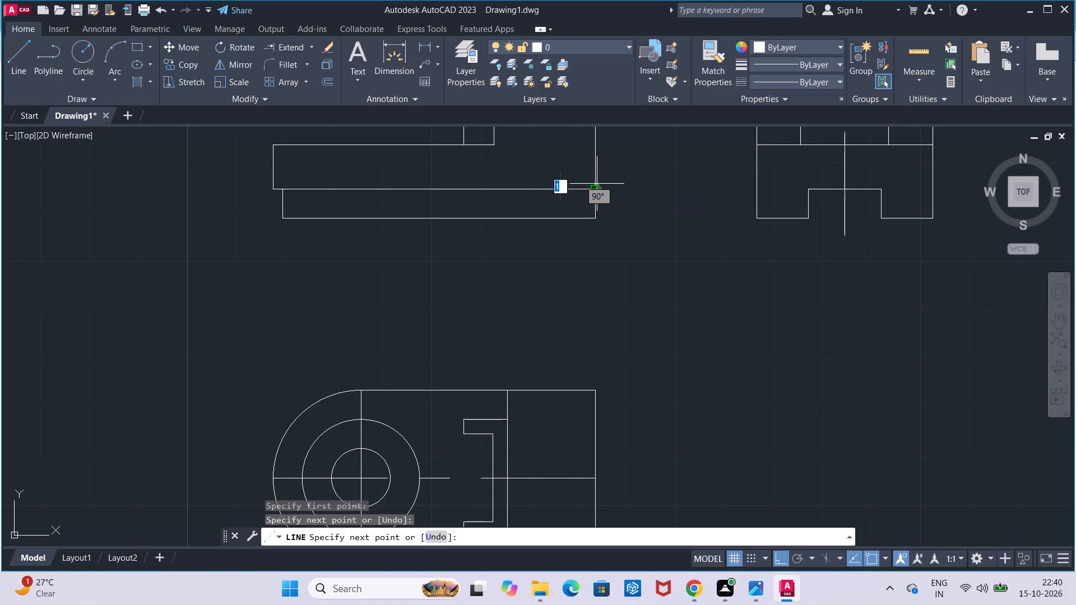
key("Escape")
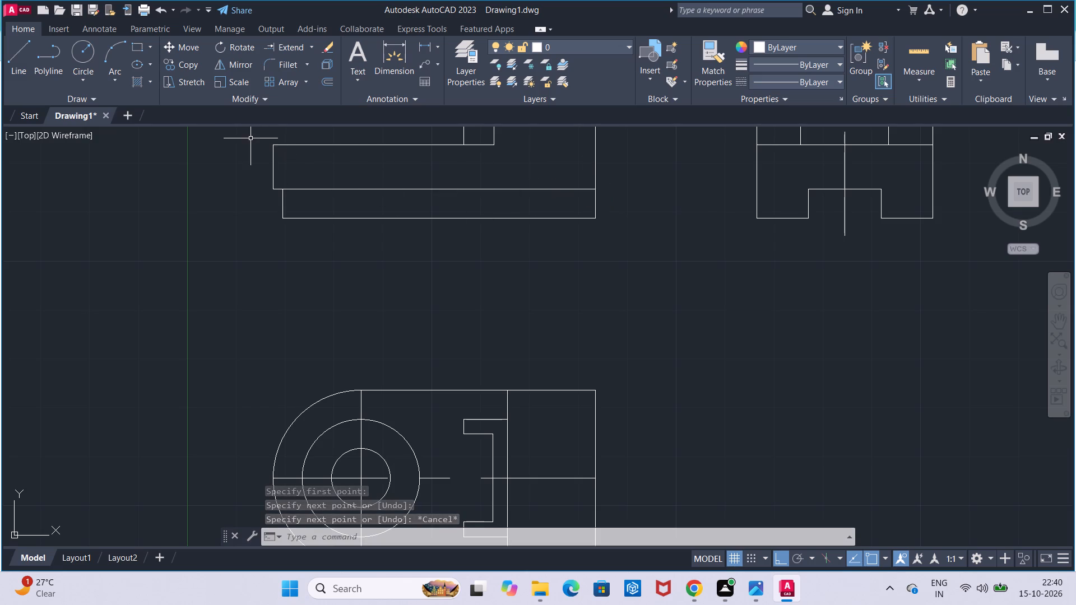
Draw a vertical projection line from the middle circle's left quadrant in the top view up to the front view base's top edge.
left_click(18, 72)
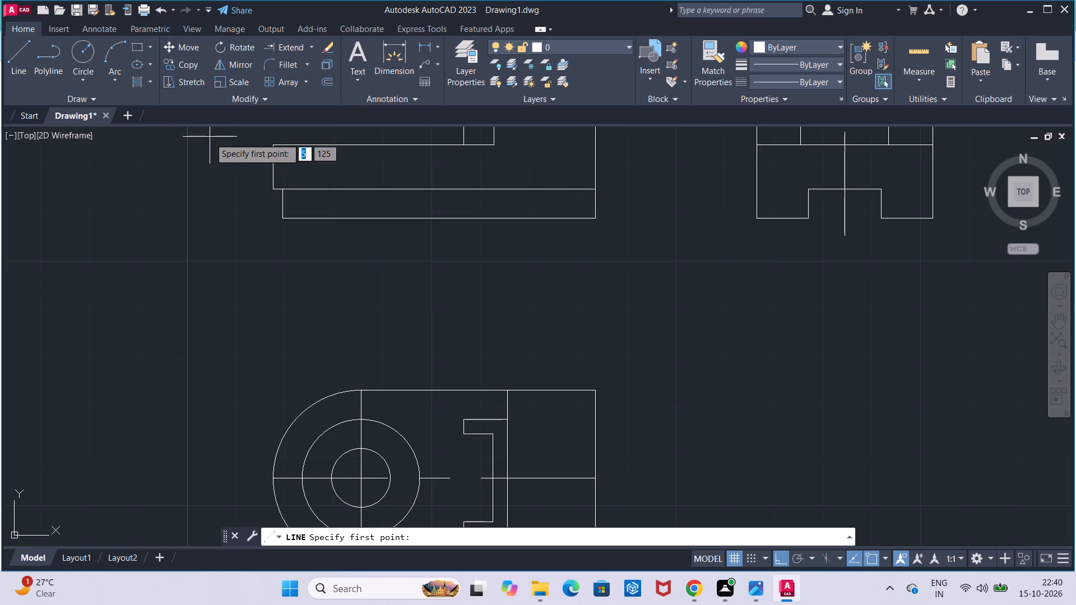
left_click(299, 480)
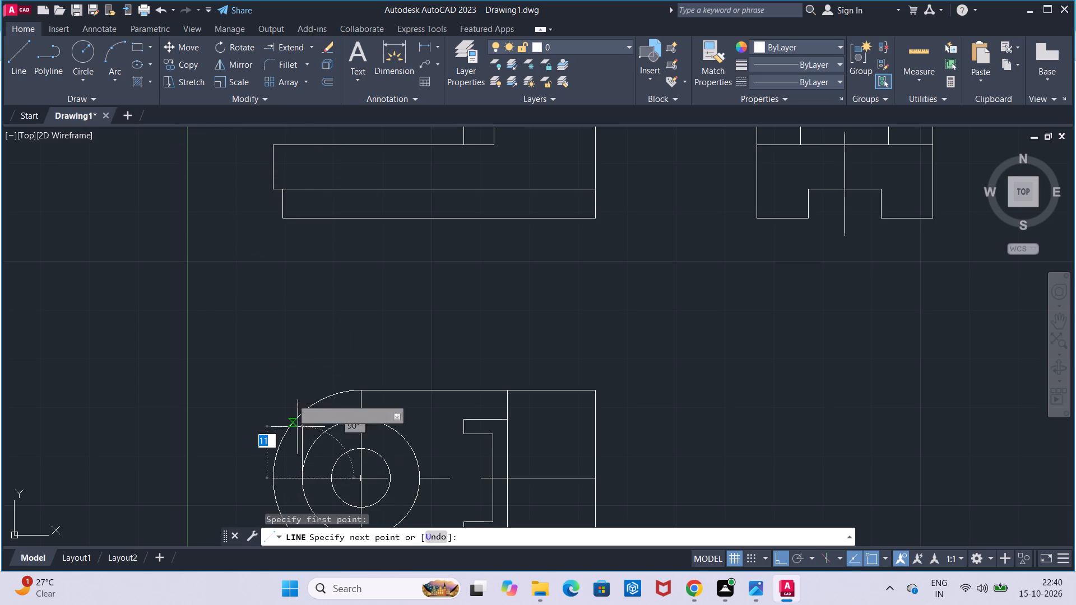
left_click(299, 145)
key("Escape")
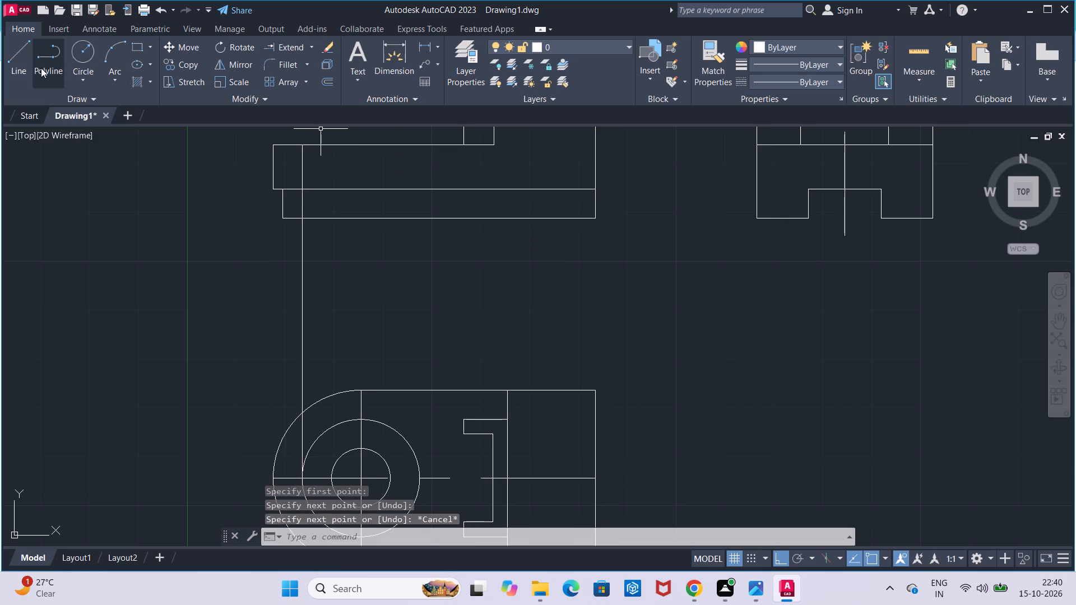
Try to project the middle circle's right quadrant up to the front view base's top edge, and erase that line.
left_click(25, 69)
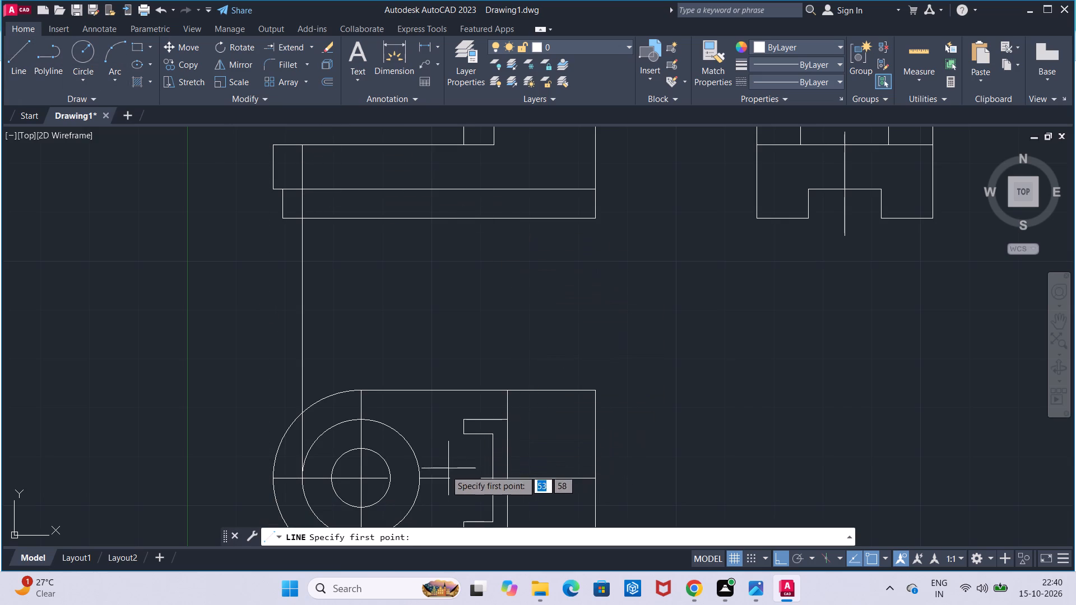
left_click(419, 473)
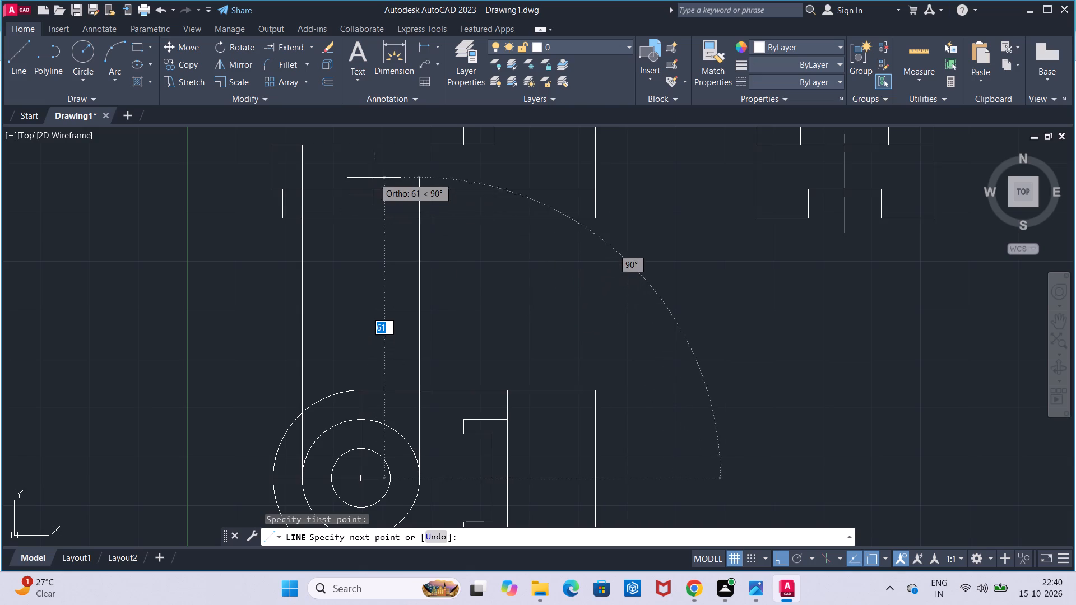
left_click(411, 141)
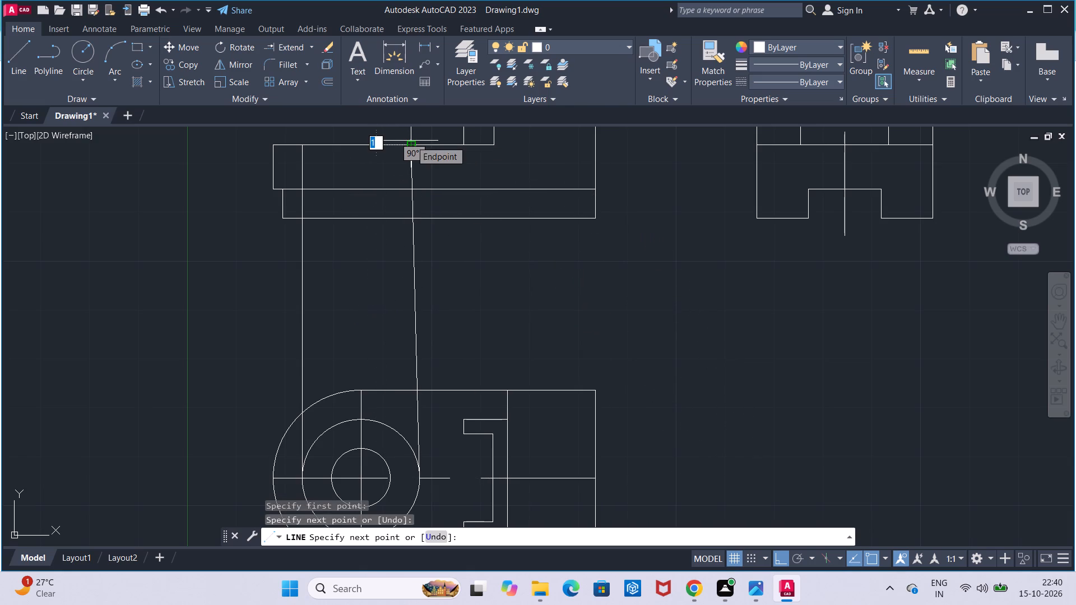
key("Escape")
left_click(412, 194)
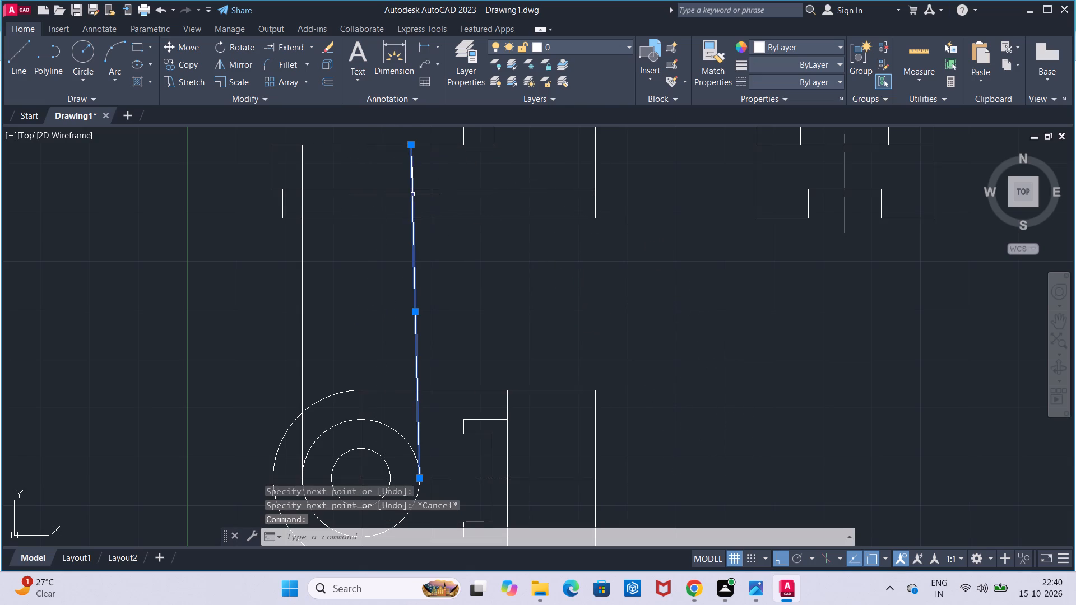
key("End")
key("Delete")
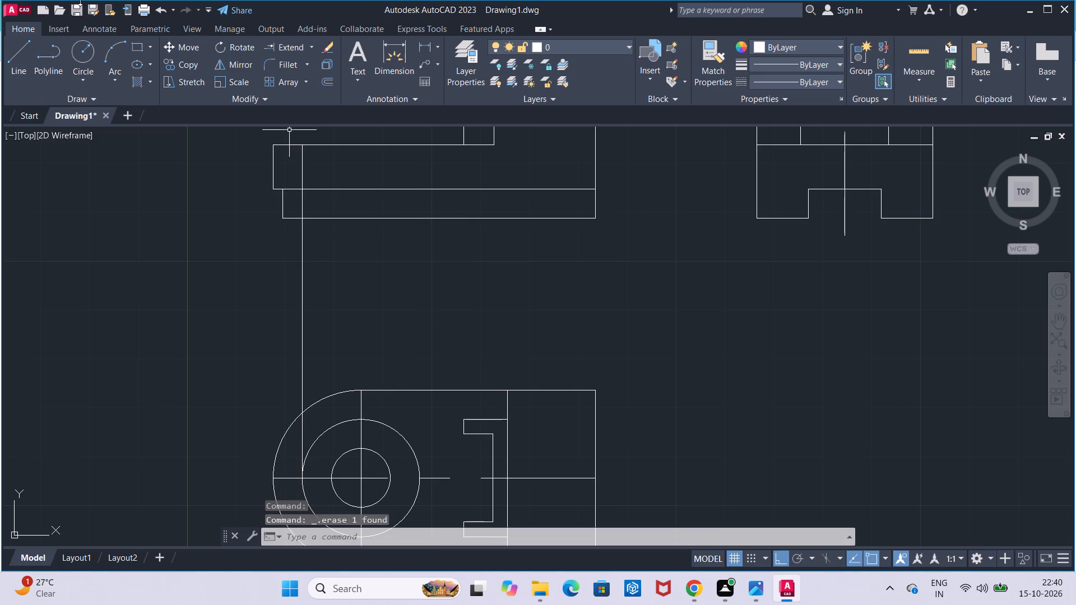
Draw a 42-unit vertical line upward from the middle circle's right quadrant in the top view.
left_click(5, 54)
left_click(24, 56)
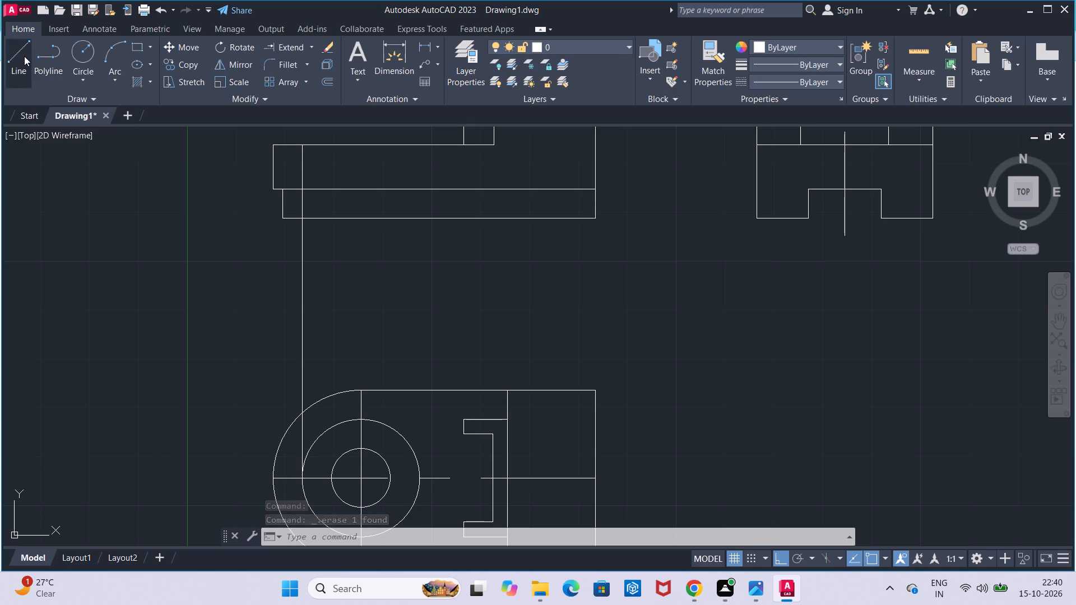
left_click(421, 476)
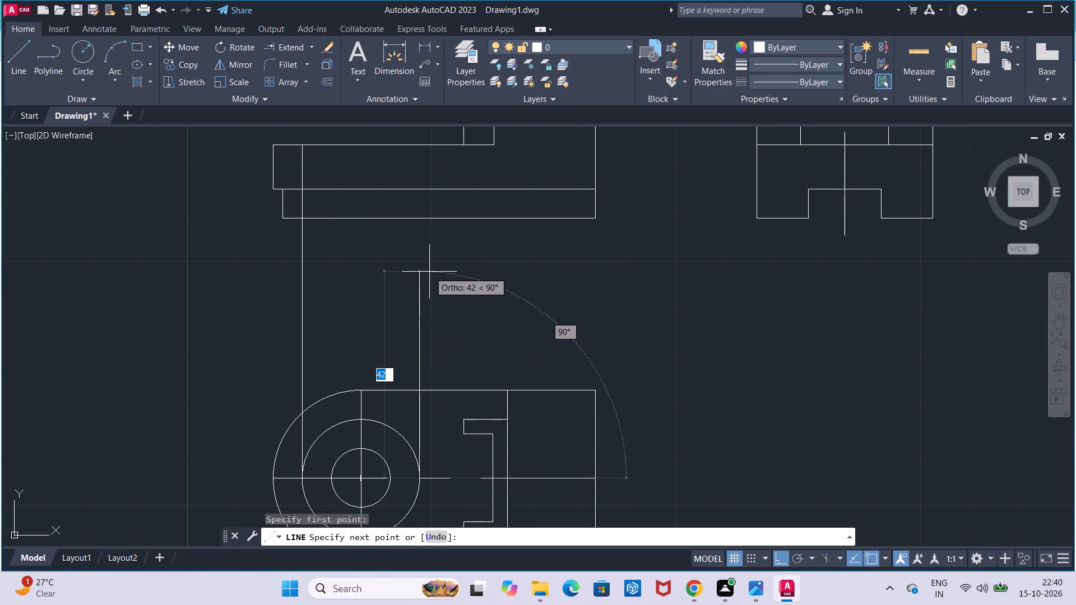
type("42")
key("Return")
key("Escape")
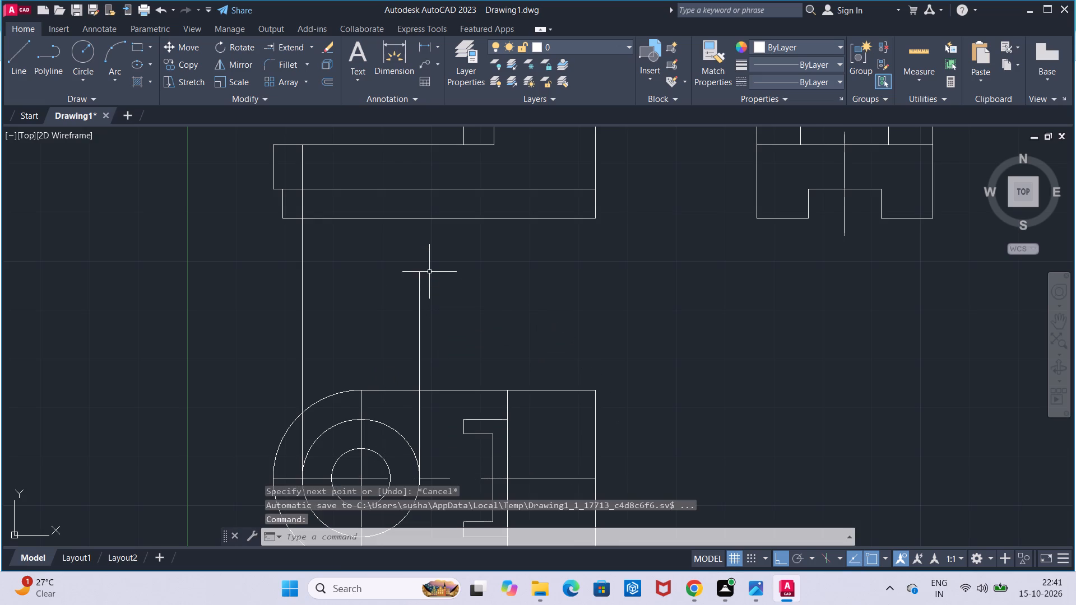
Extend the 42-unit vertical line up to the top edge of the front view's base.
left_click(302, 51)
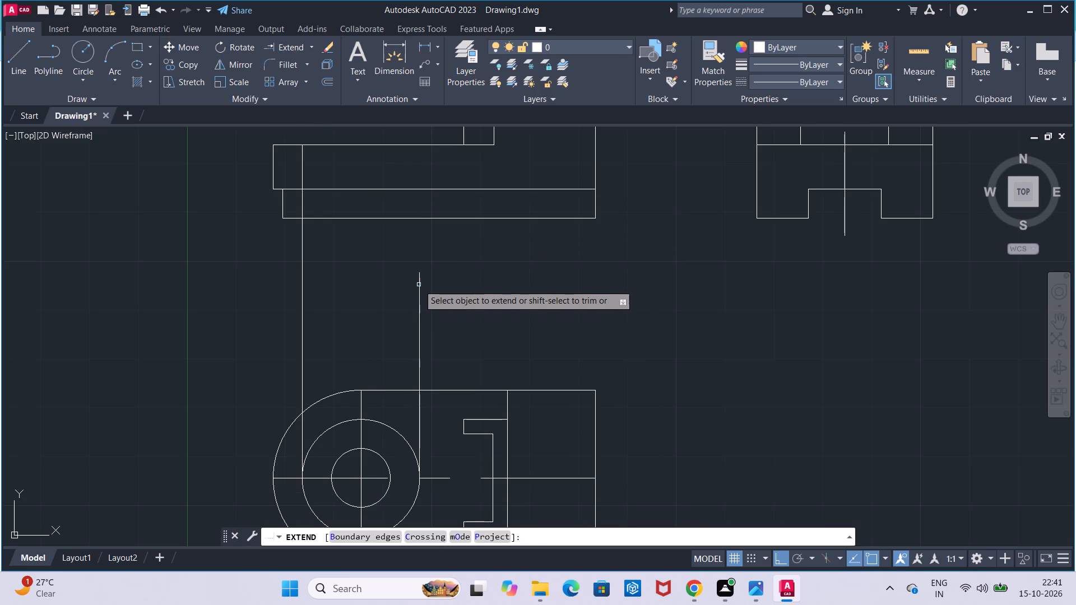
left_click(418, 286)
left_click(418, 272)
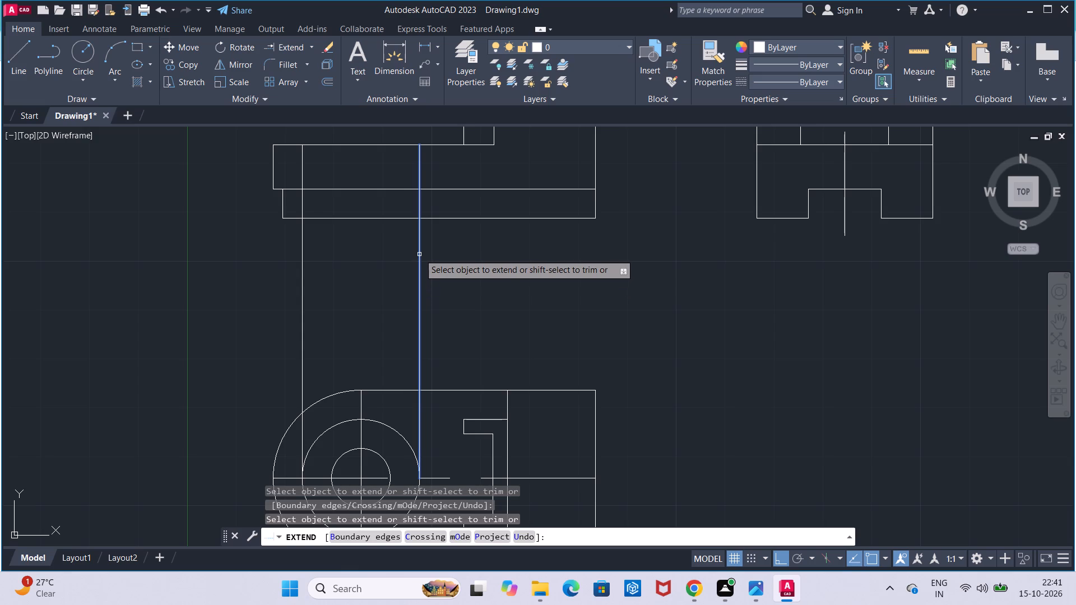
left_click(419, 253)
key("Escape")
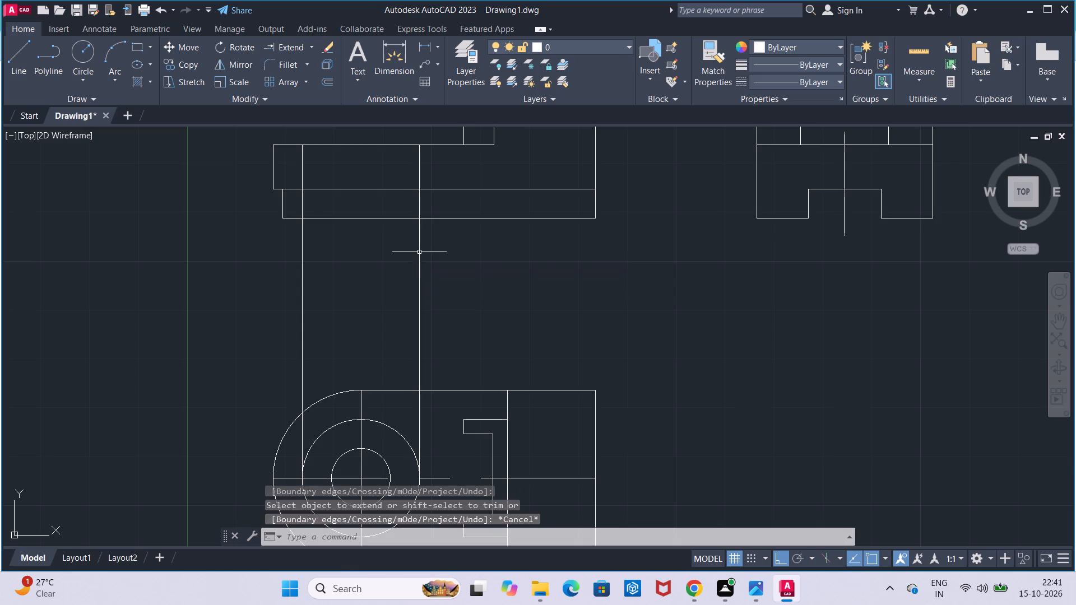
Trim both projection lines away between the front and top views and inside the top view's outline.
middle_click_drag(406, 244, 405, 259)
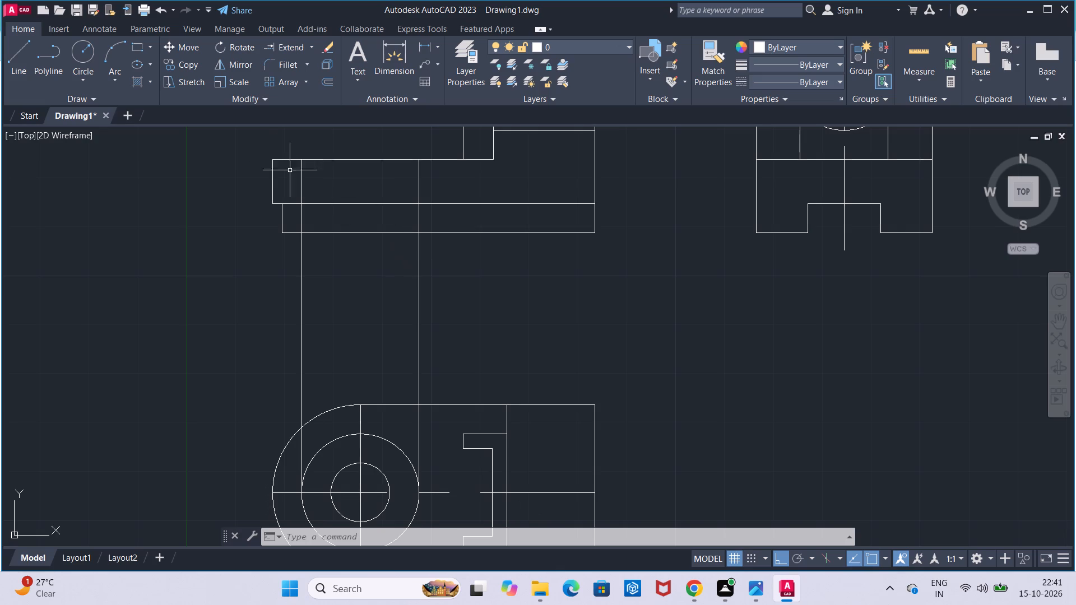
left_click(314, 49)
left_click(286, 76)
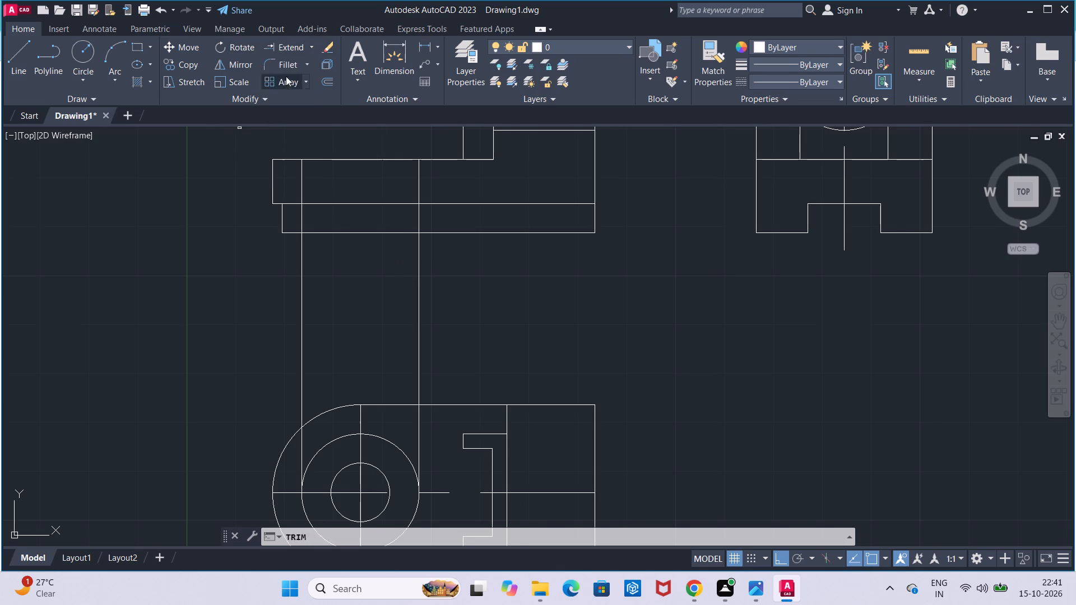
left_click_drag(219, 328, 421, 330)
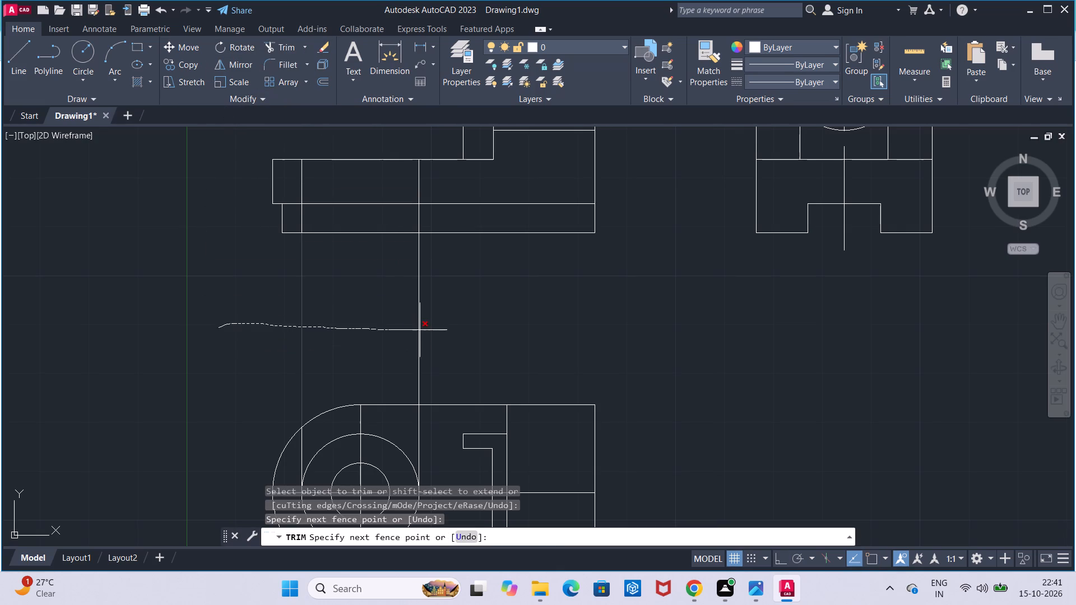
left_click_drag(421, 330, 423, 330)
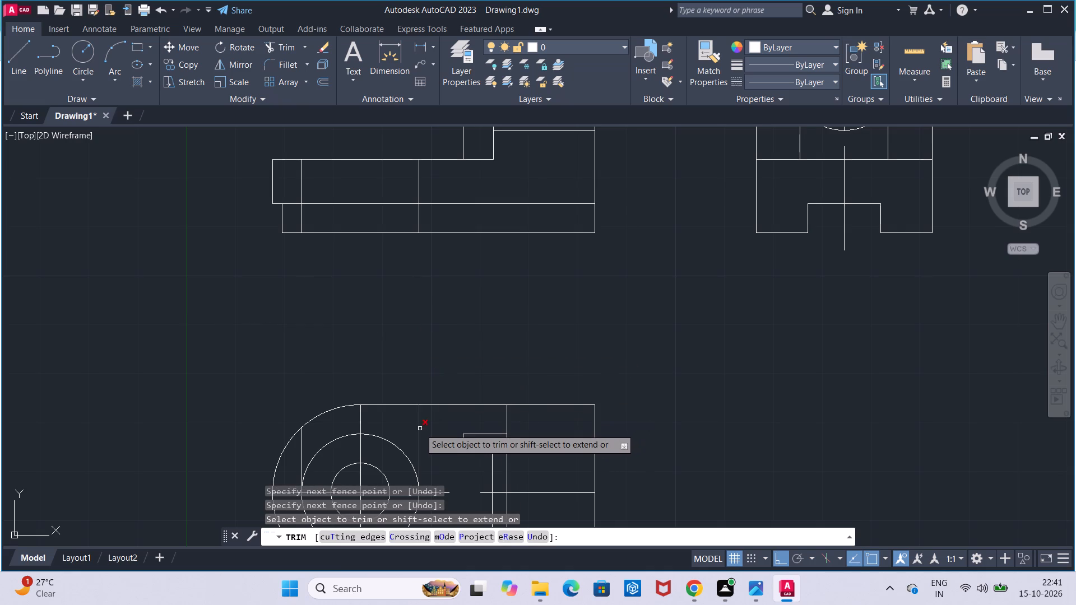
left_click(420, 429)
left_click(302, 441)
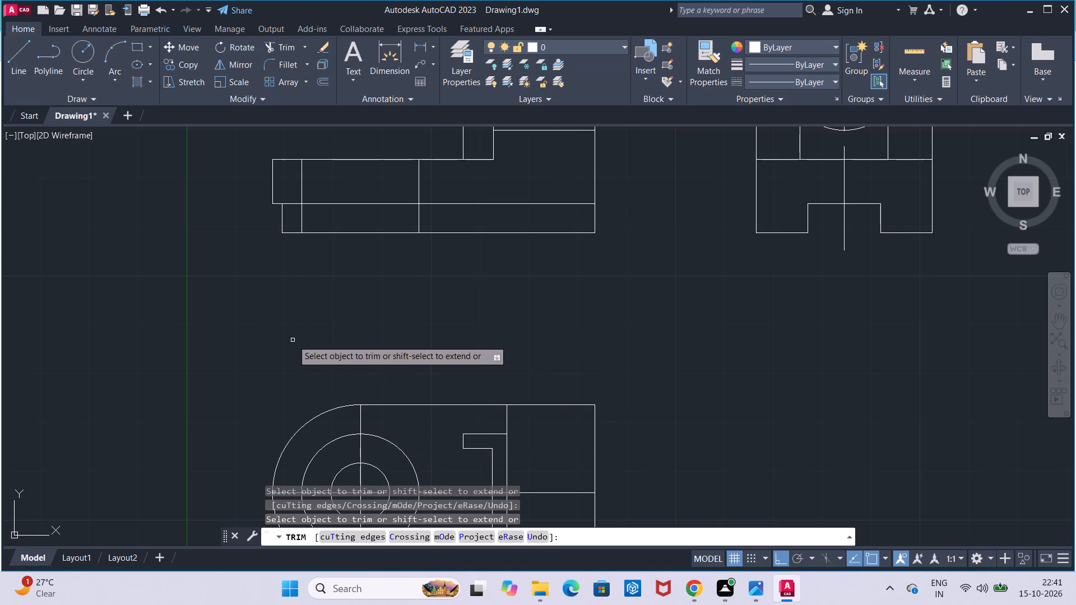
key("Escape")
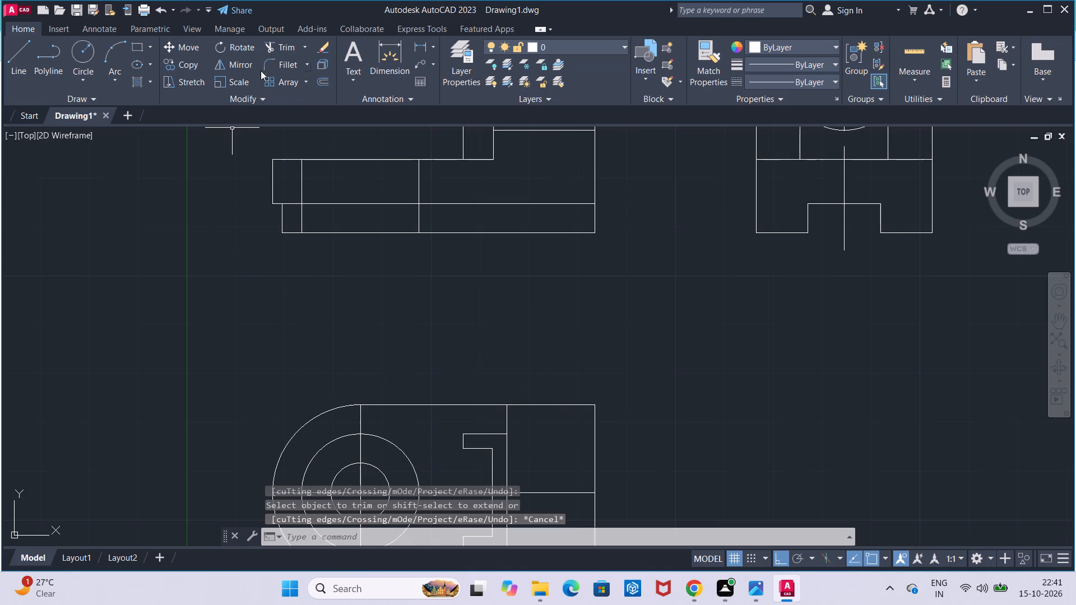
Trim both projection lines below the base's inner horizontal line in the front view.
left_click(272, 50)
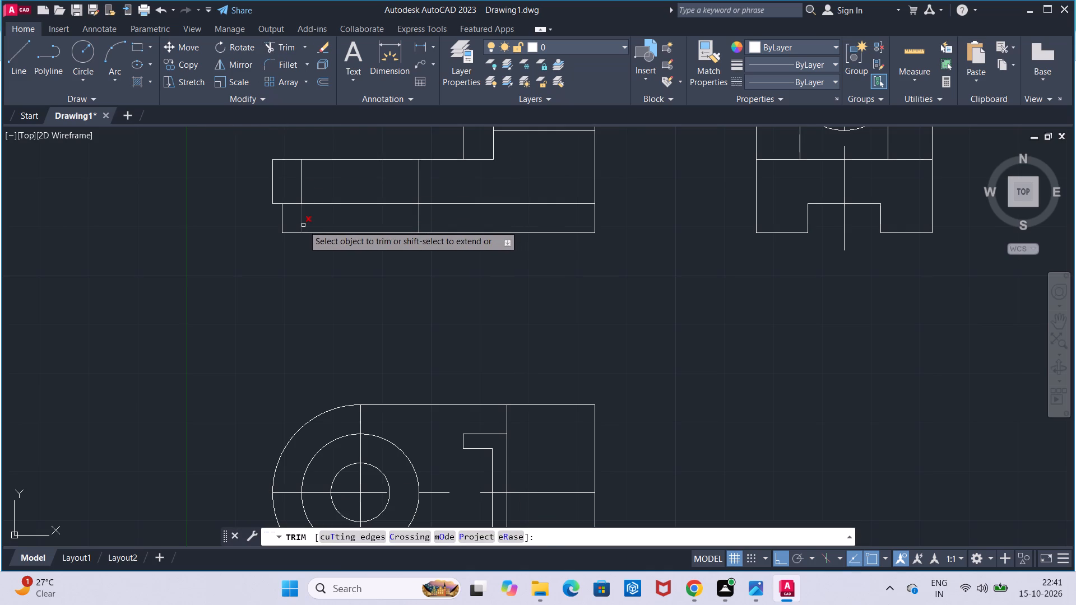
left_click(303, 225)
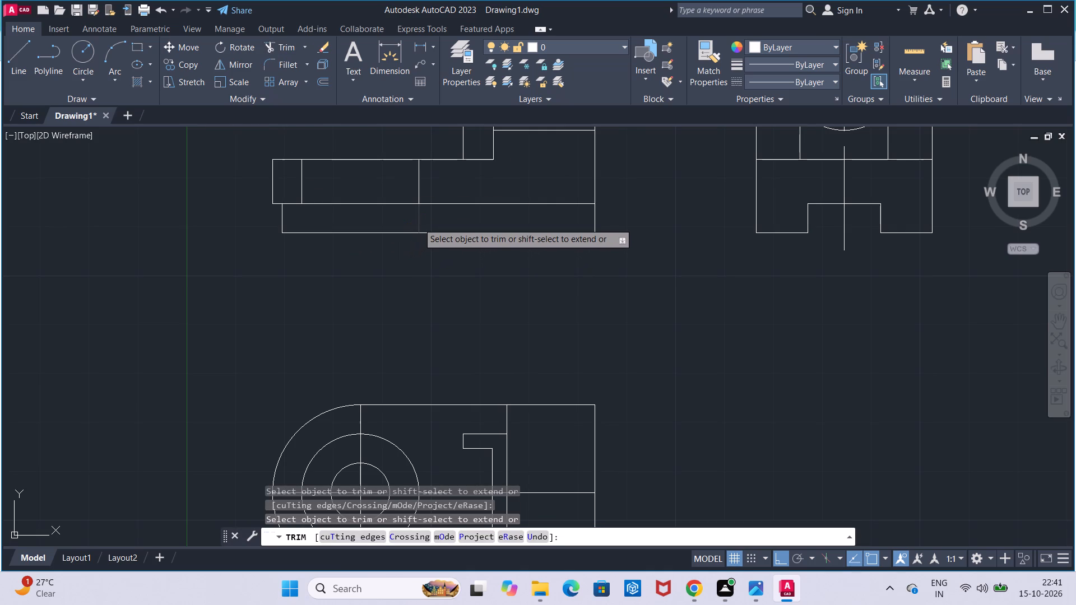
left_click(418, 223)
key("Escape")
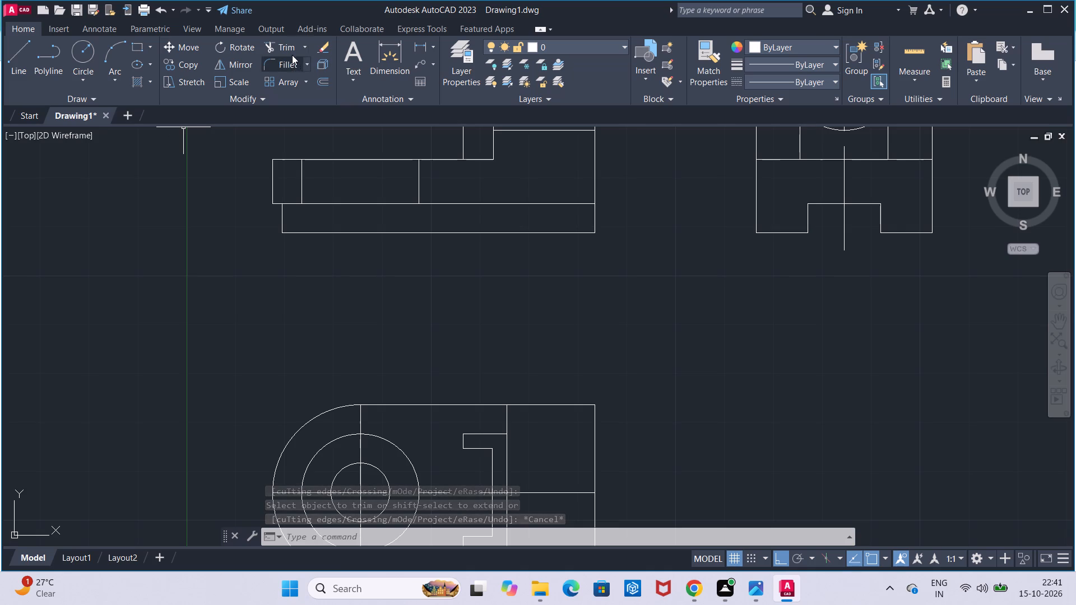
Offset the top edge of the front view's base by 3 units, once above and once below.
left_click(322, 81)
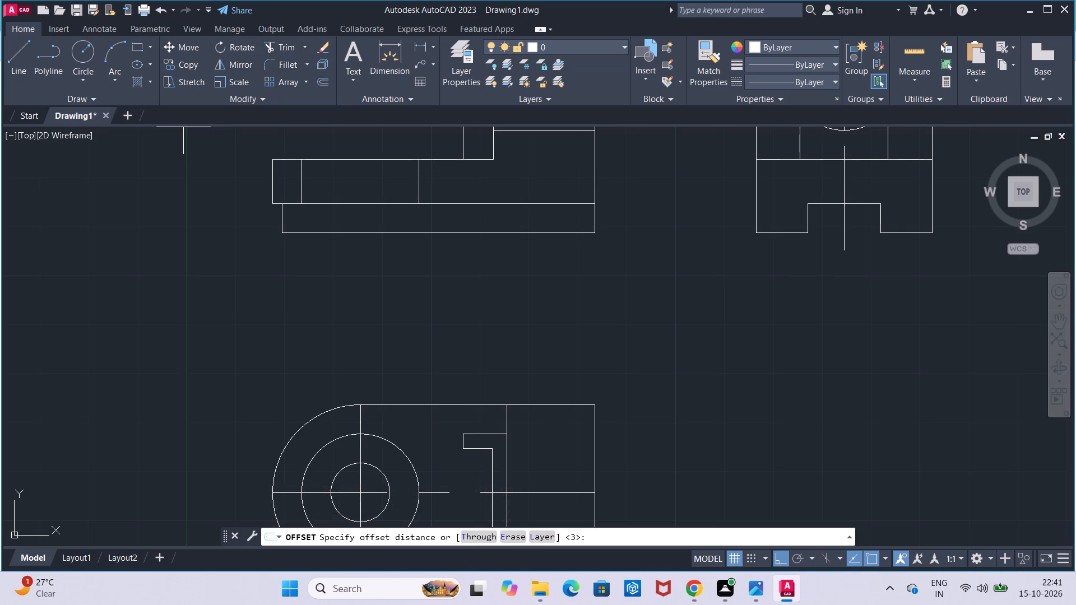
left_click(370, 160)
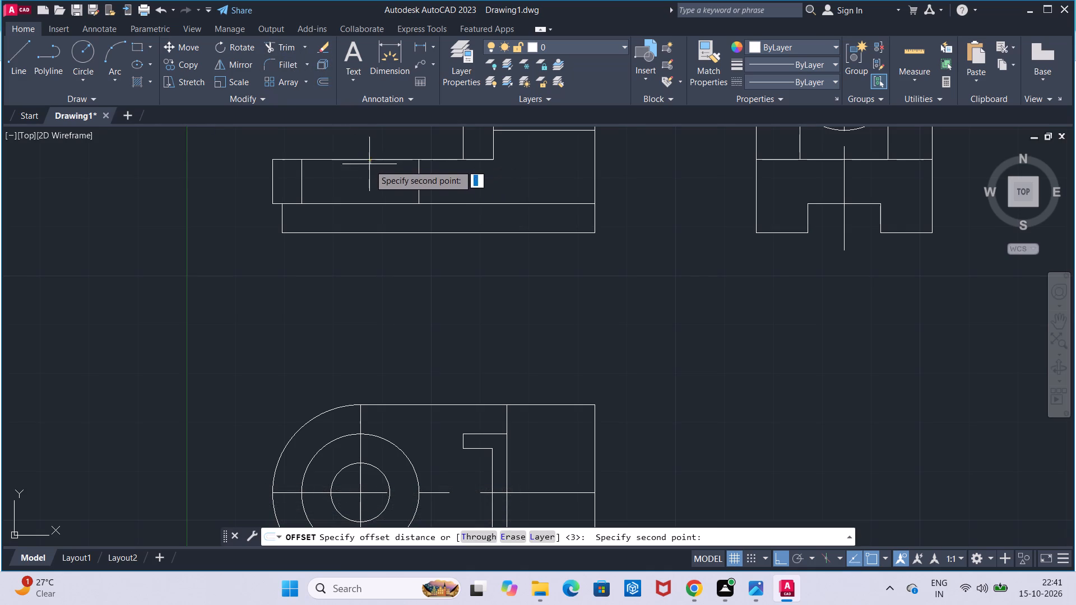
key("3")
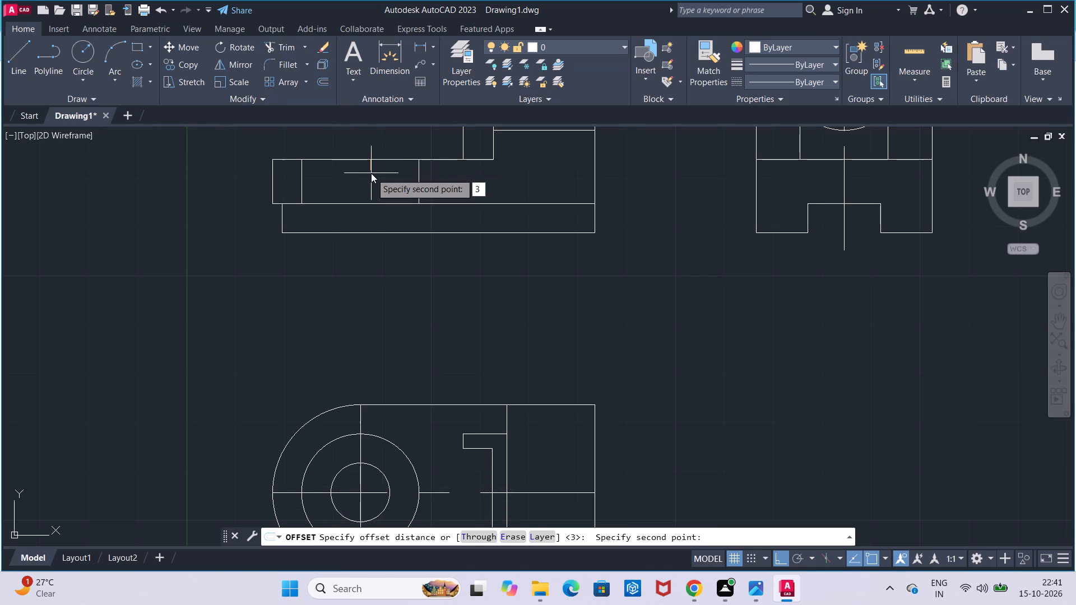
key("Return")
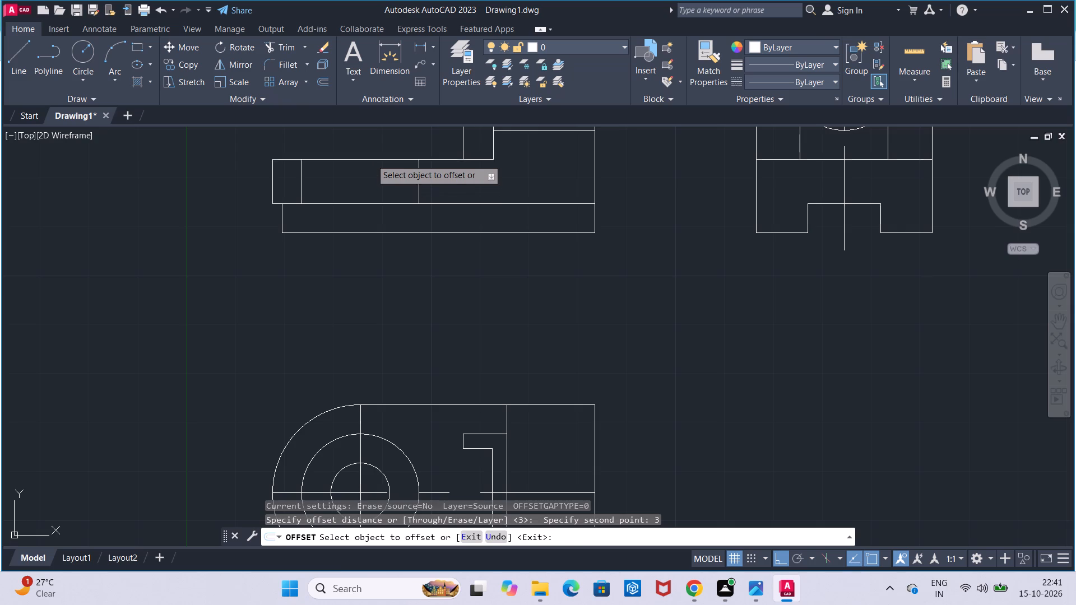
left_click(371, 159)
left_click(370, 166)
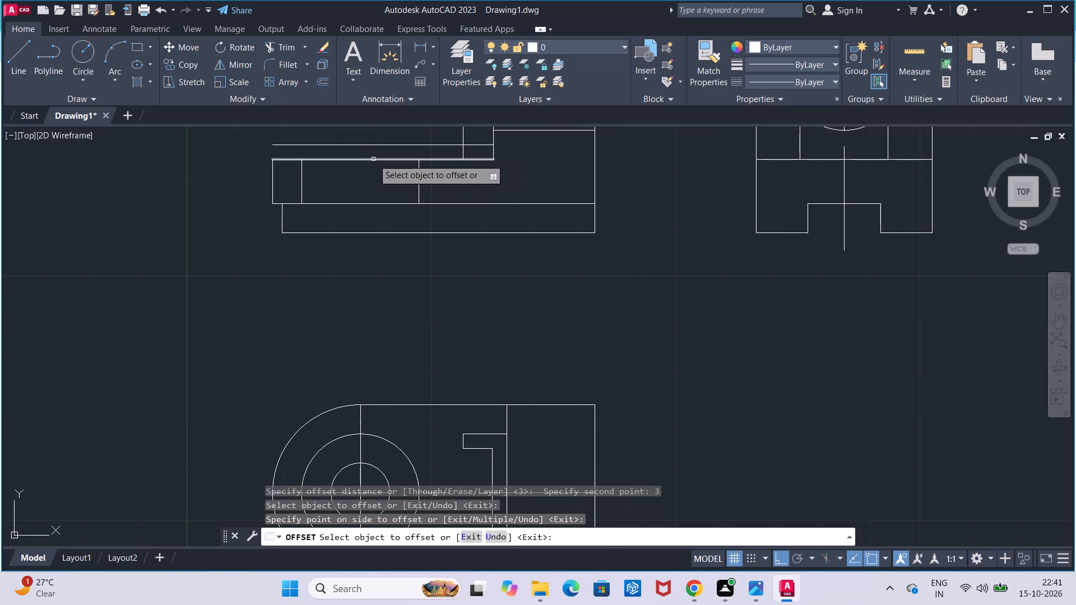
left_click(373, 159)
left_click(374, 170)
key("Escape")
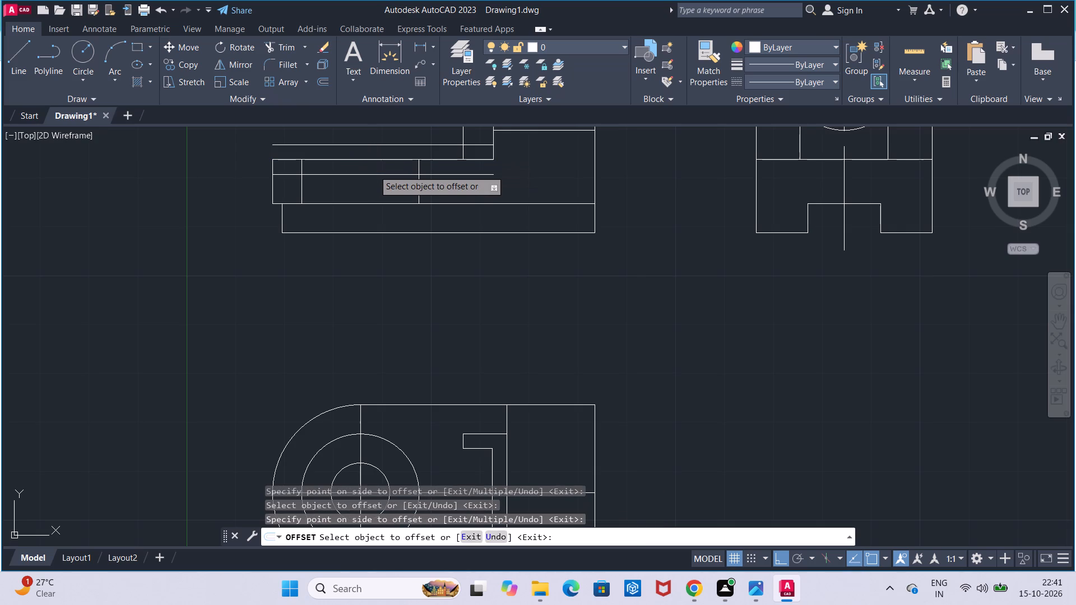
Trim the lower offset line to the span between the two projection lines and remove the offset line above the base.
left_click(281, 54)
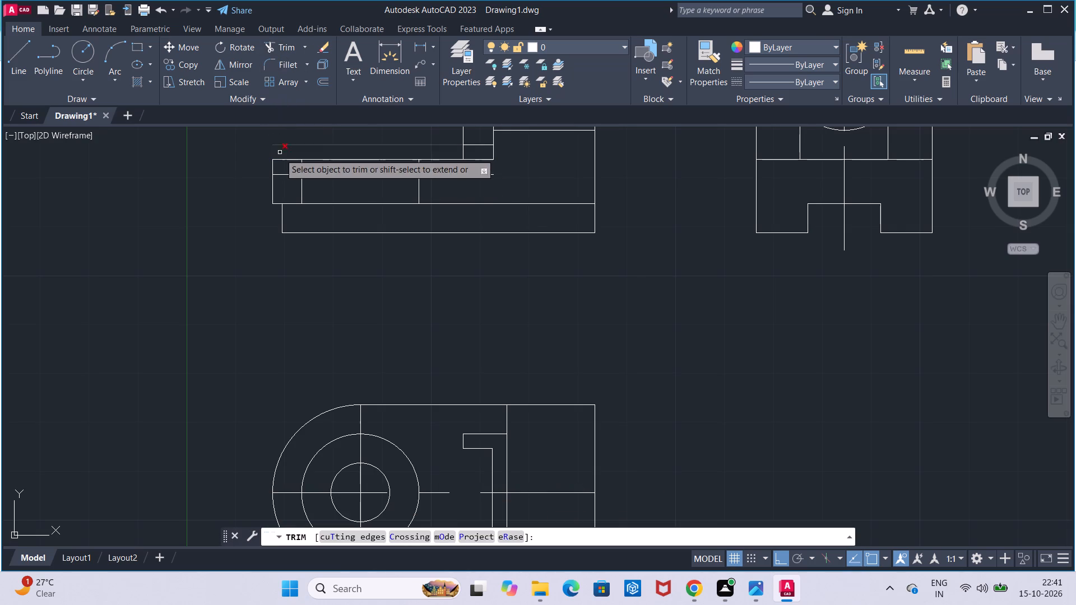
left_click(282, 173)
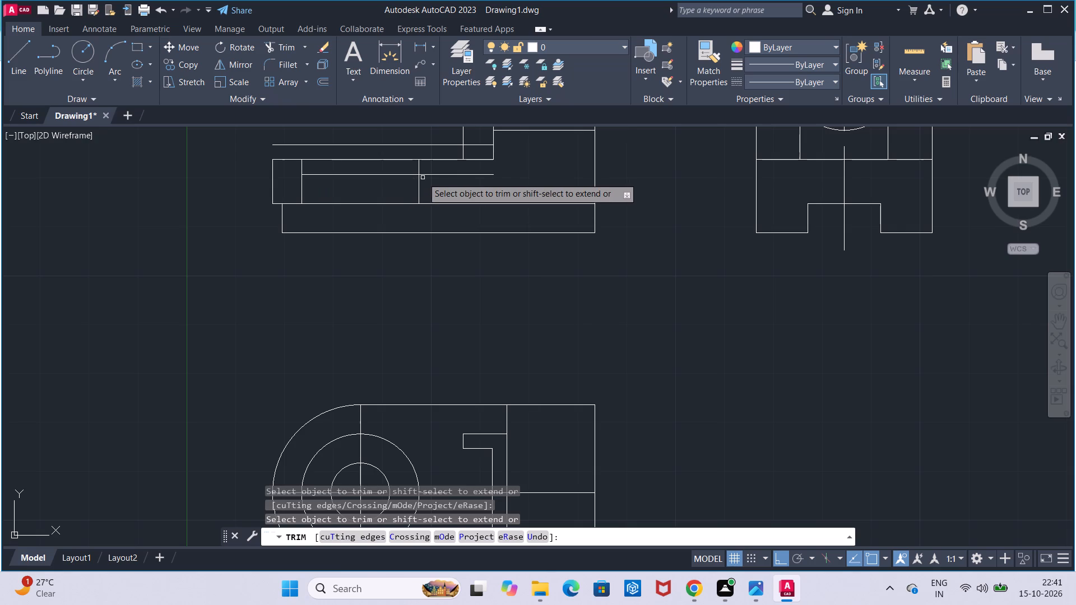
left_click(430, 174)
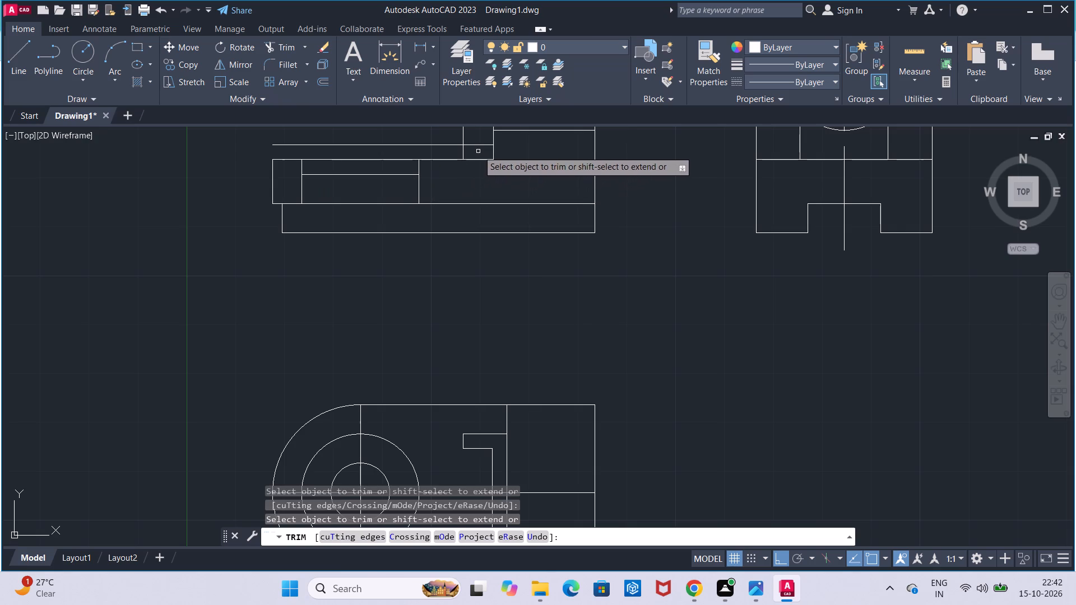
left_click(480, 146)
left_click(455, 146)
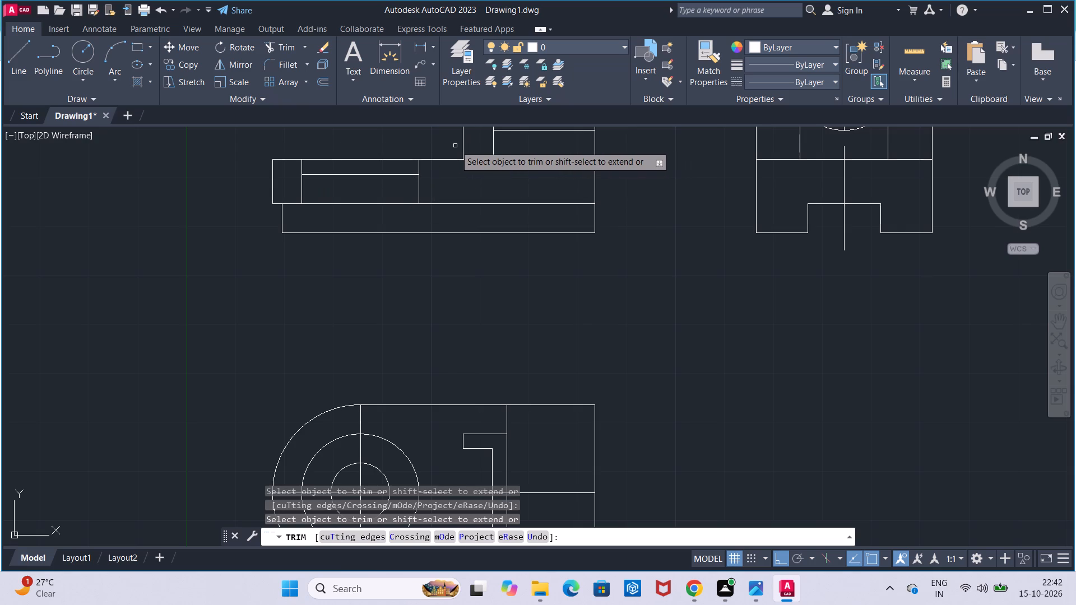
key("Escape")
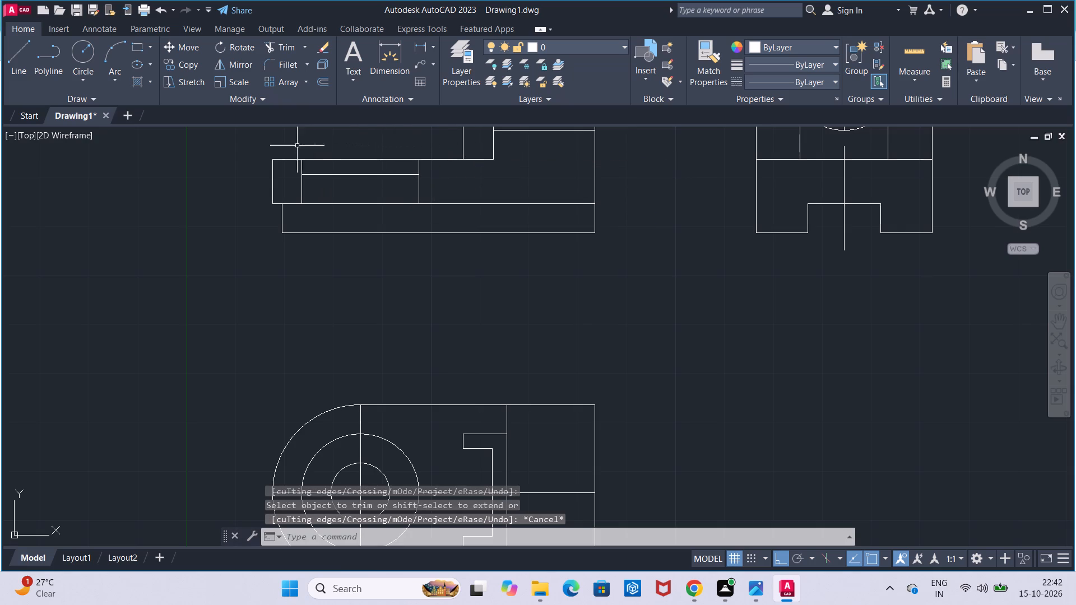
Trim both projection lines below the recess's bottom line in the front view's base.
left_click(286, 52)
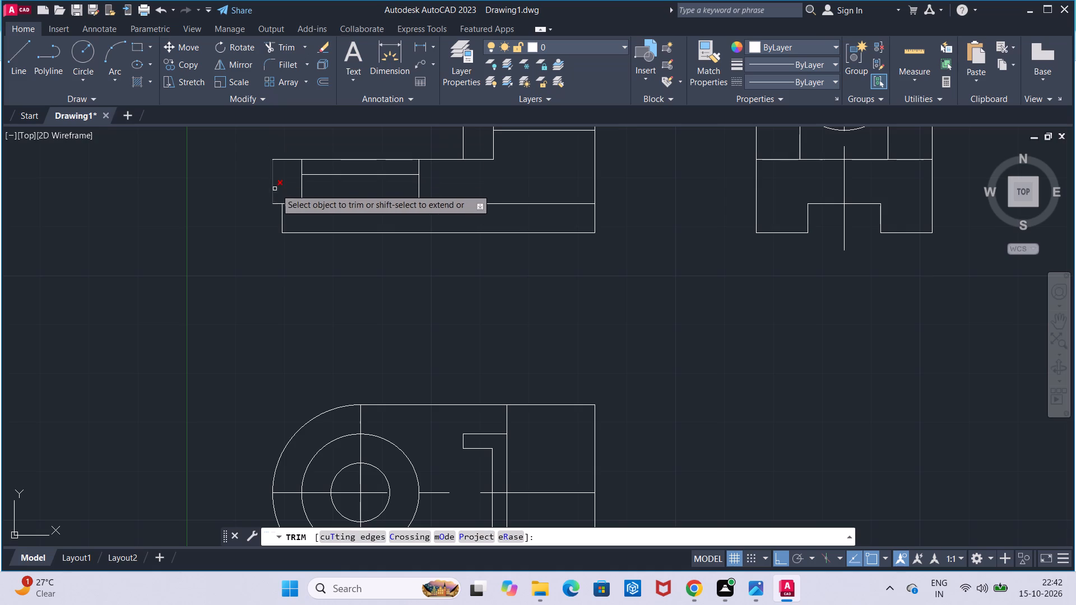
left_click(299, 193)
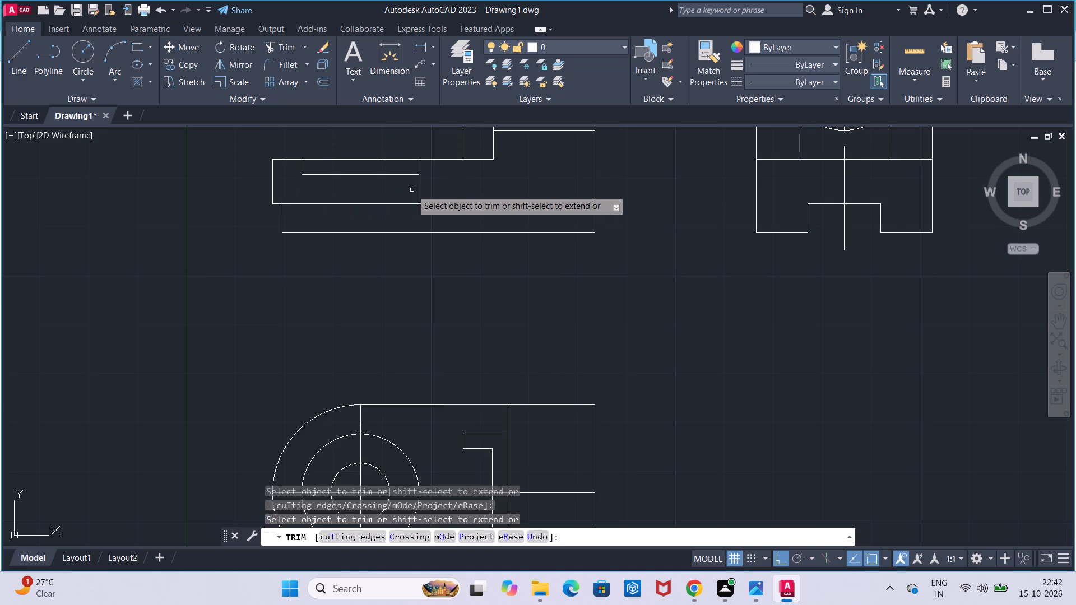
left_click(417, 190)
key("Escape")
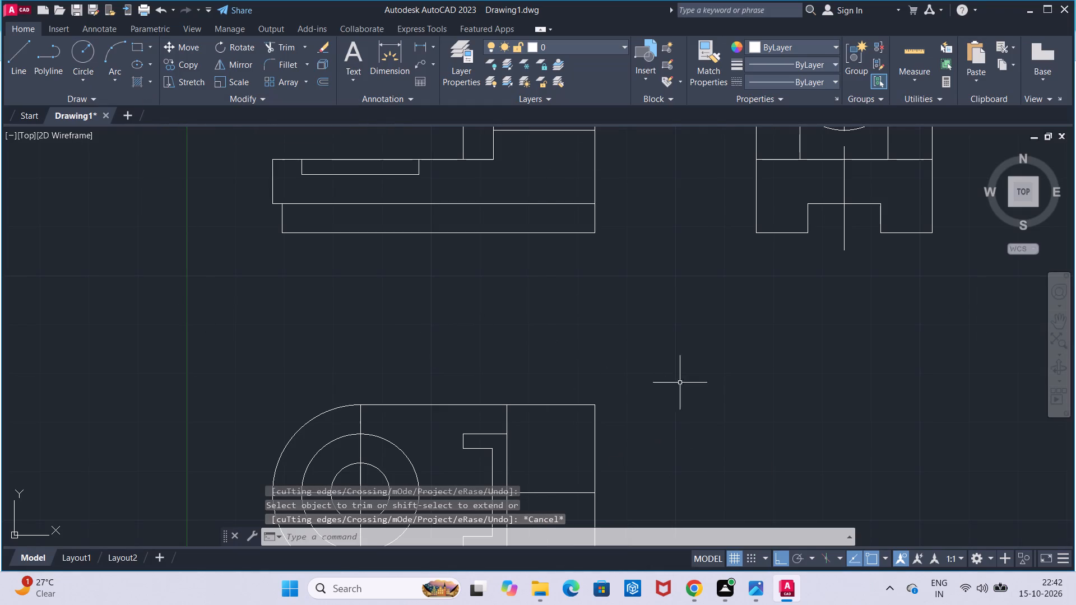
Draw two vertical projection lines about 65 units long from the small circle's side quadrants up to the front view's recess bottom.
left_click(20, 69)
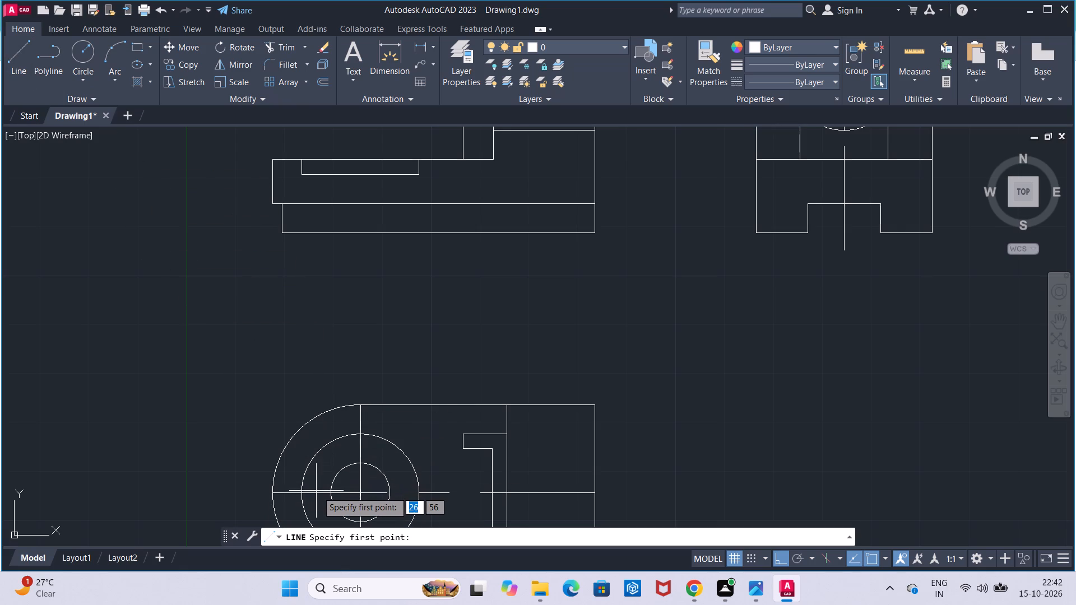
left_click(329, 494)
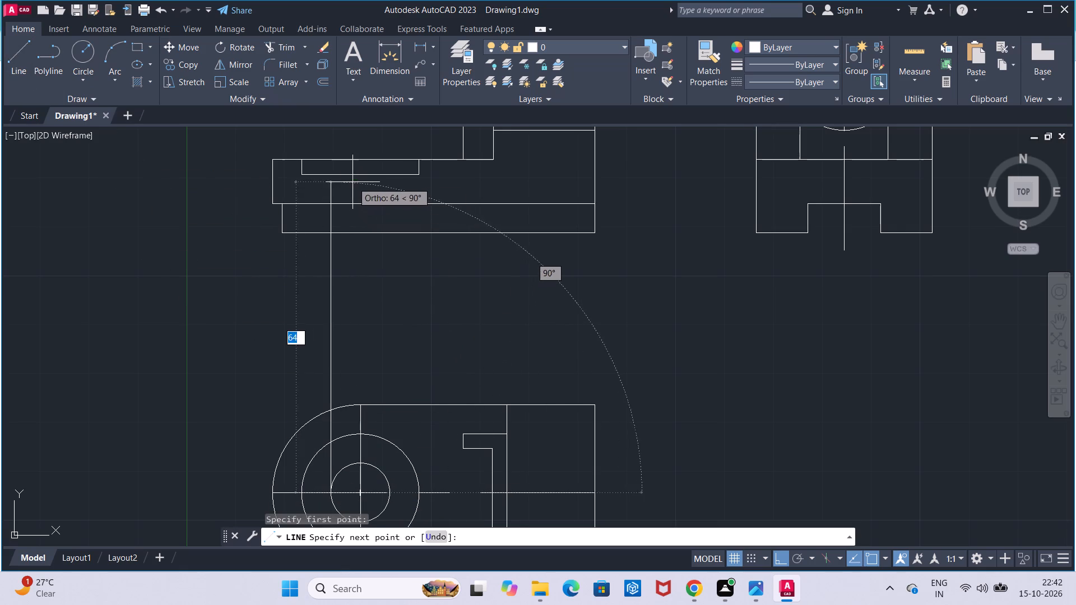
left_click(334, 177)
key("Escape")
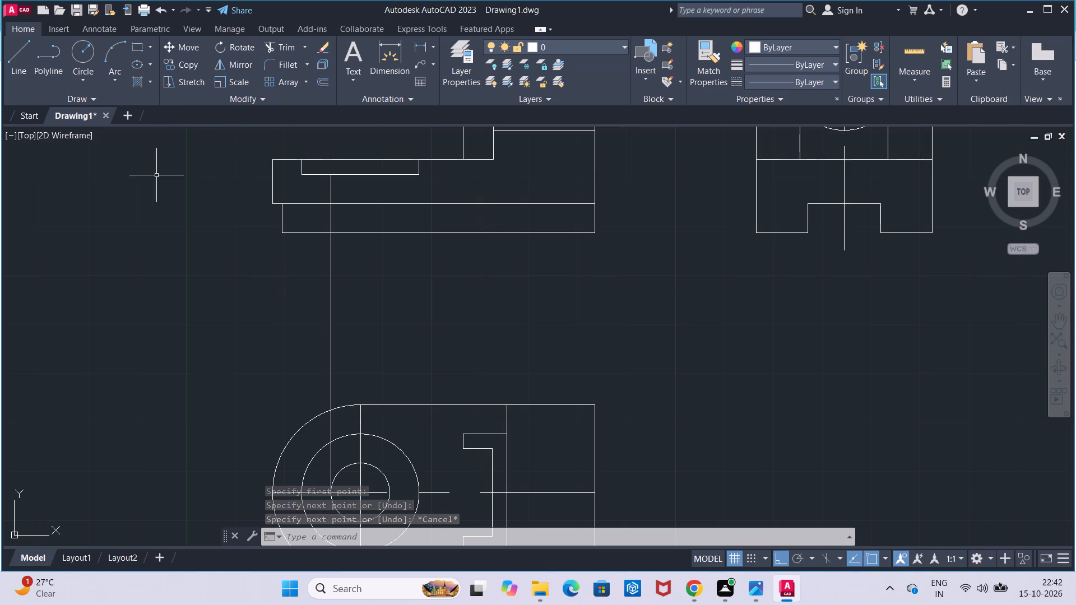
left_click(30, 64)
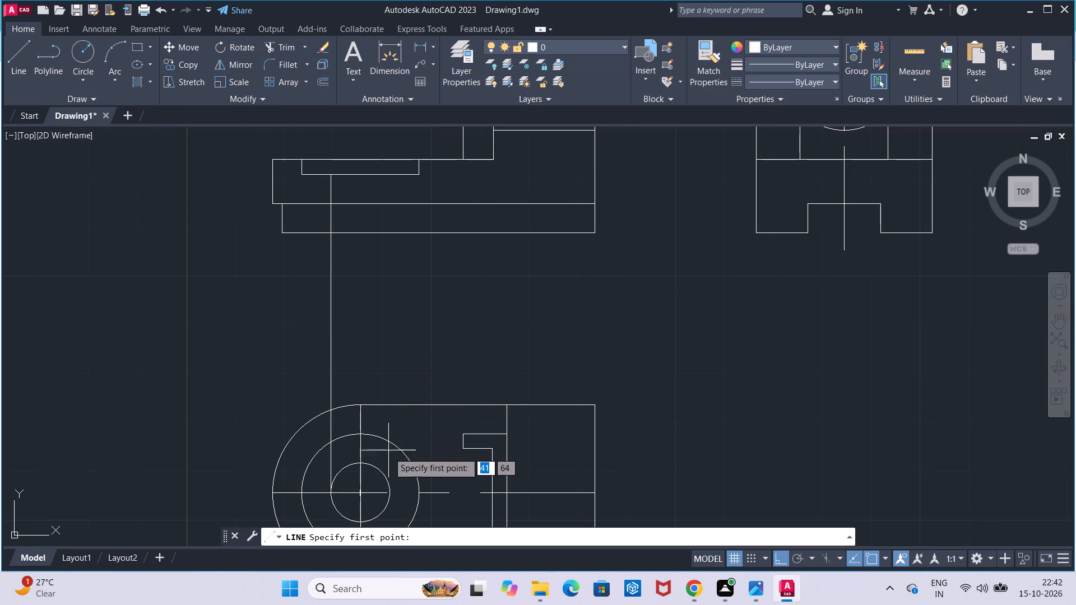
left_click(388, 493)
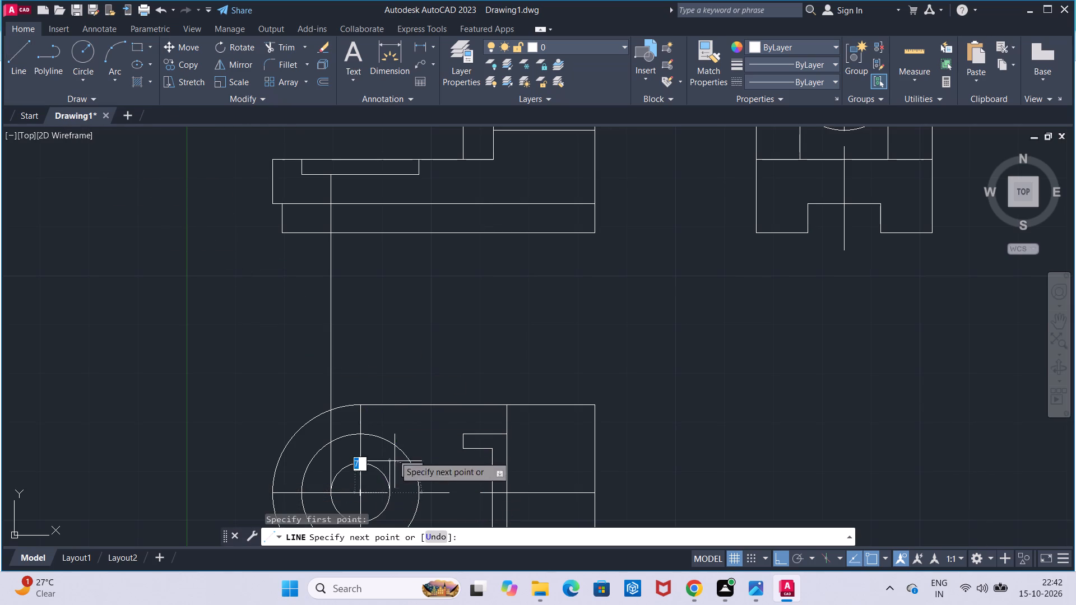
left_click(391, 174)
key("Escape")
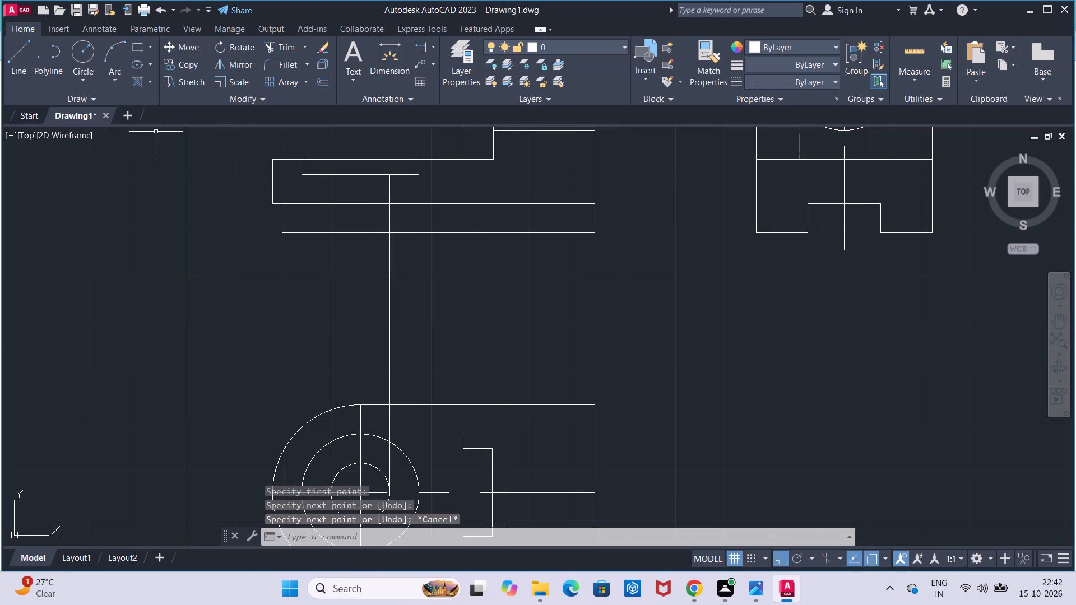
Trim both small-circle projection lines everywhere below the base's inner horizontal line, including between the views and inside the top view.
left_click(280, 53)
left_click(330, 217)
left_click(389, 219)
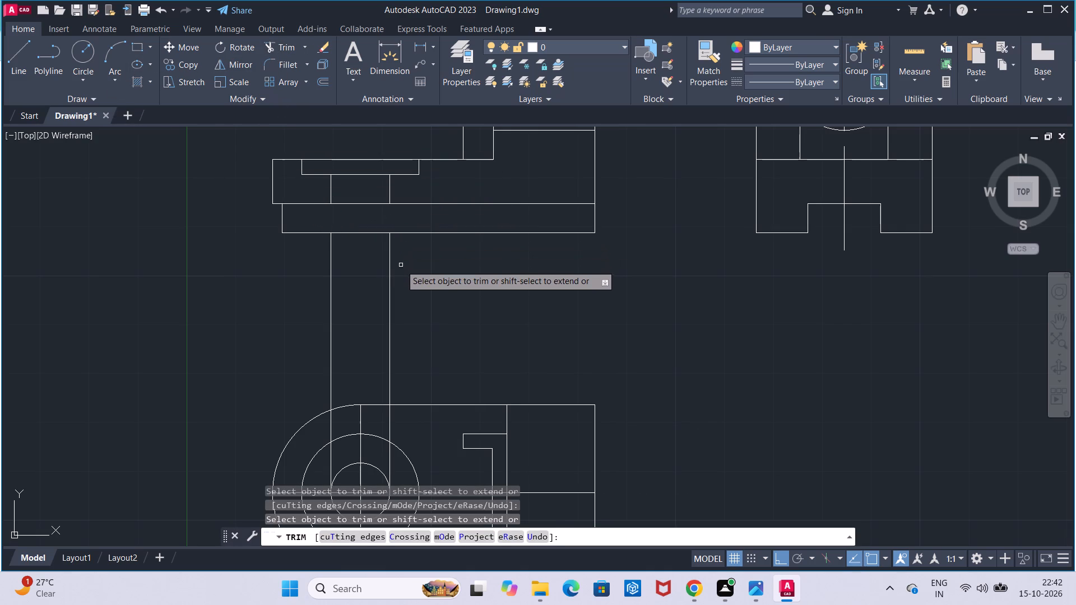
left_click_drag(395, 269, 319, 281)
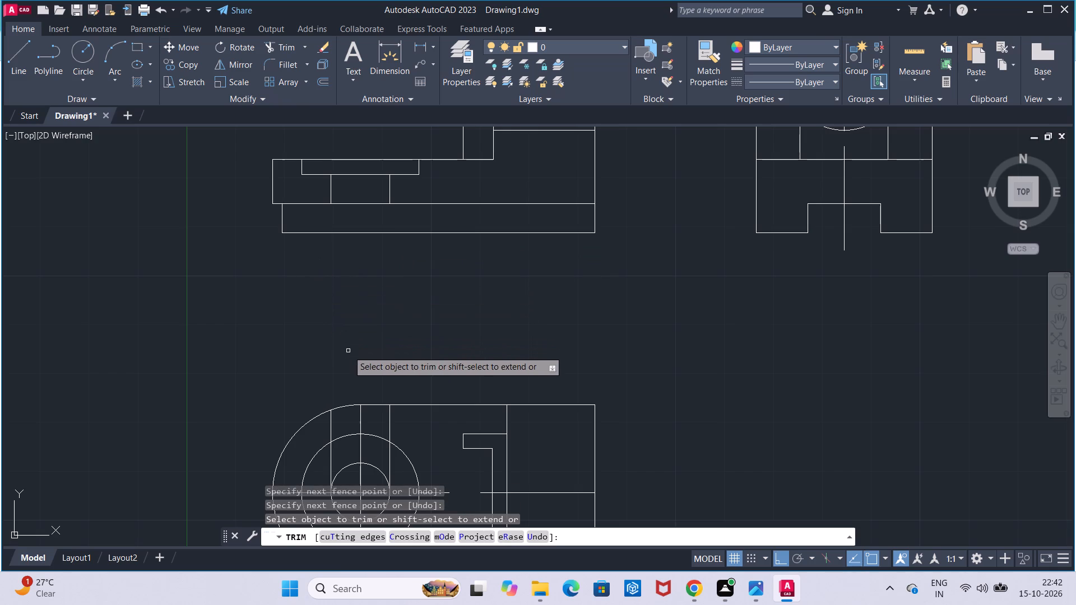
left_click(331, 429)
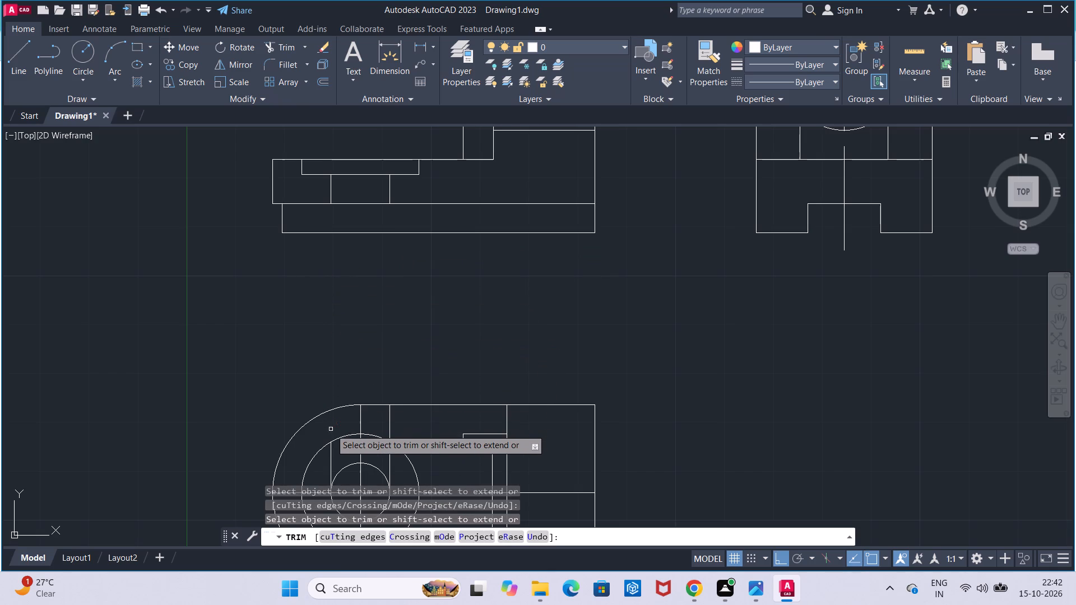
left_click(386, 429)
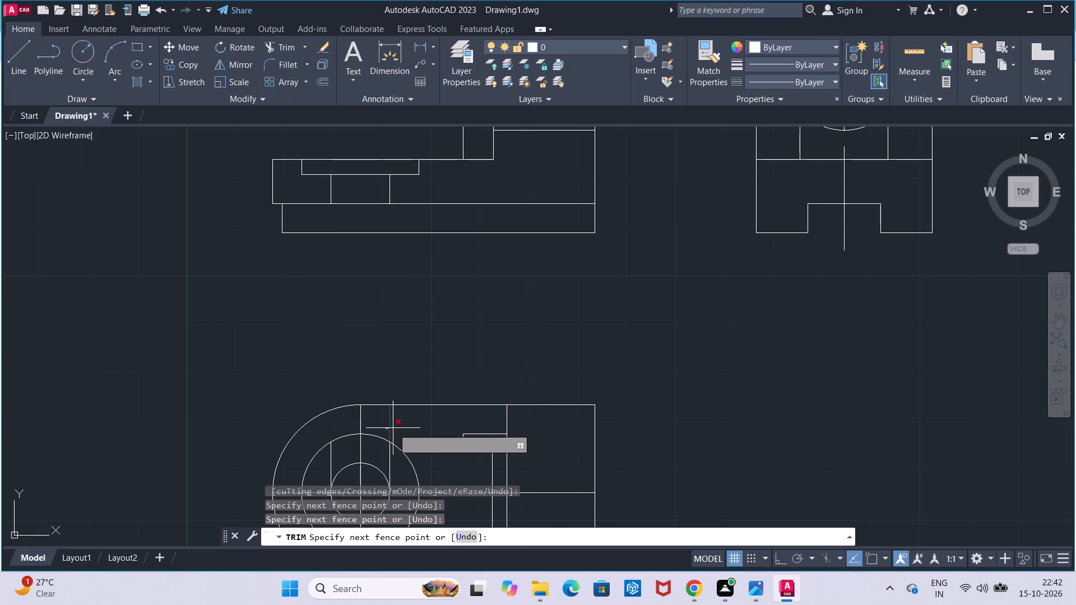
left_click(393, 428)
left_click(390, 452)
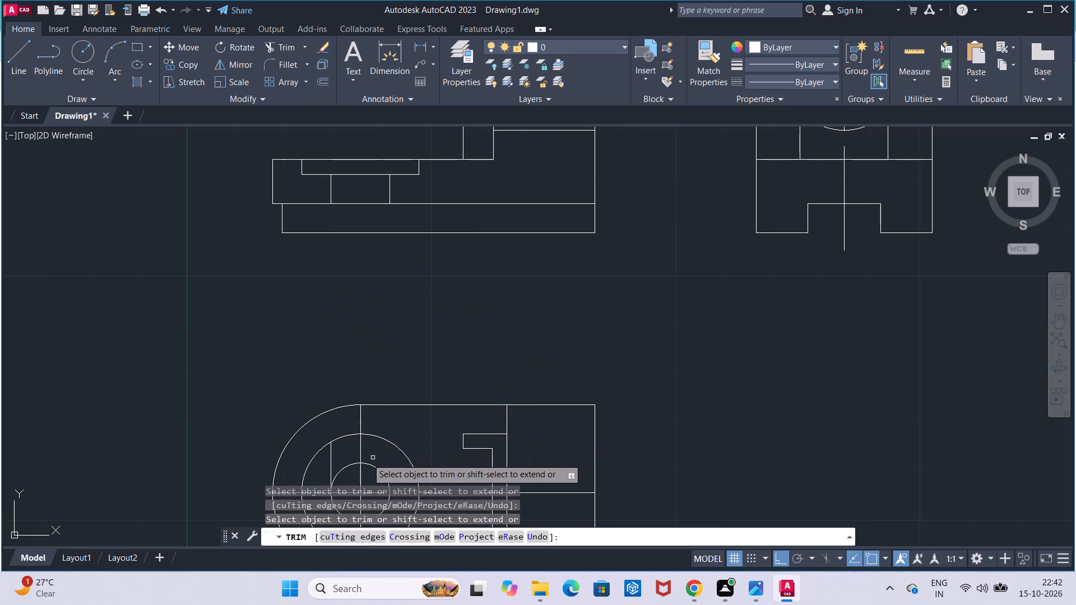
left_click(331, 459)
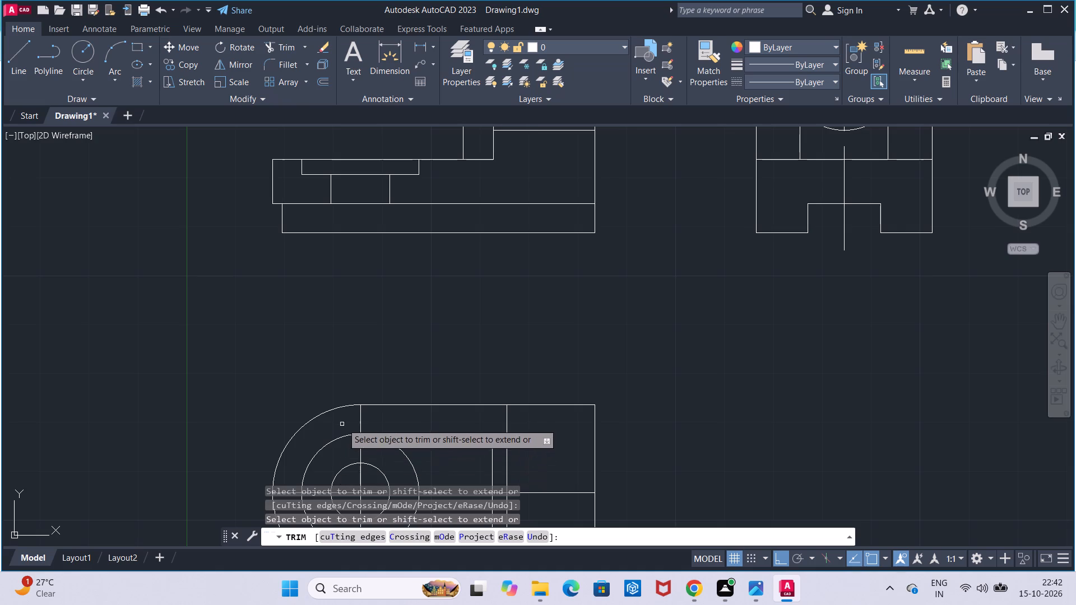
key("Escape")
Hatch the front view base's two section areas on either side of the hole with the ANSI31 pattern.
scroll(351, 396, "down", 1)
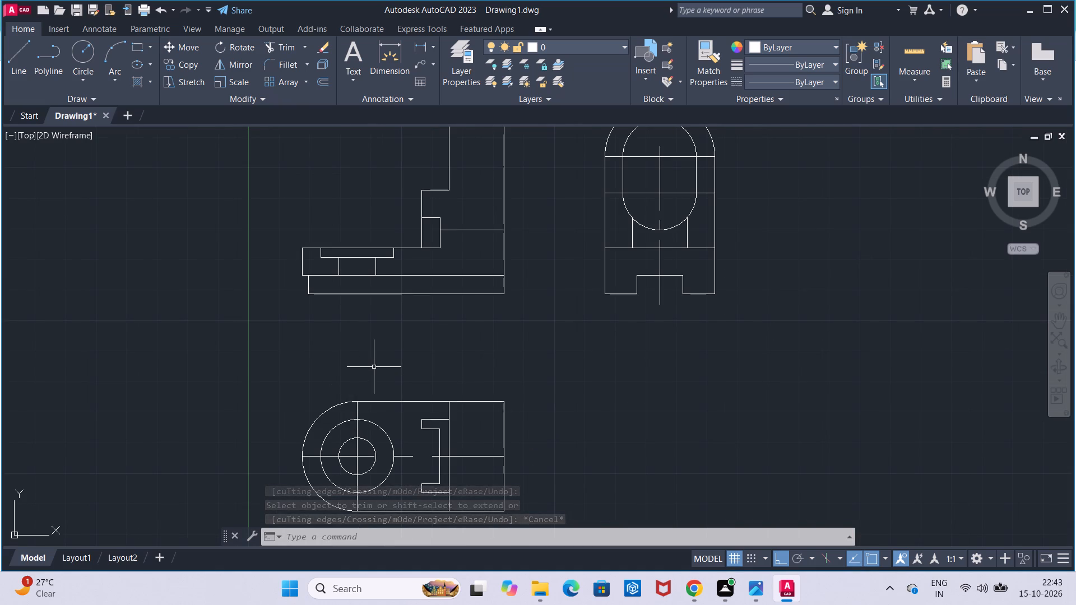
scroll(386, 359, "down", 1)
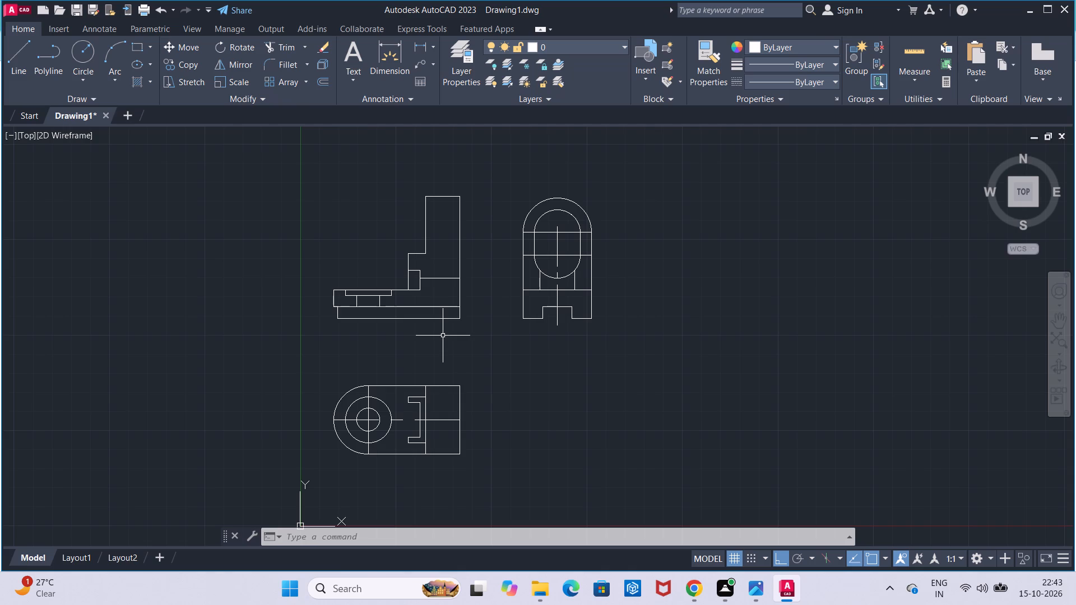
middle_click_drag(443, 336, 430, 360)
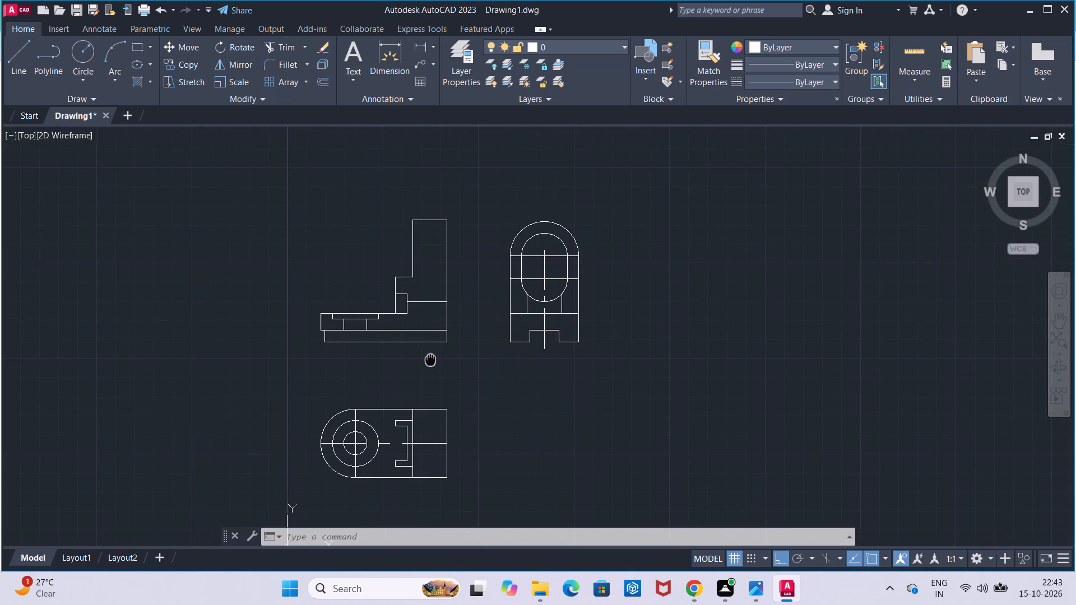
scroll(430, 360, "up", 1)
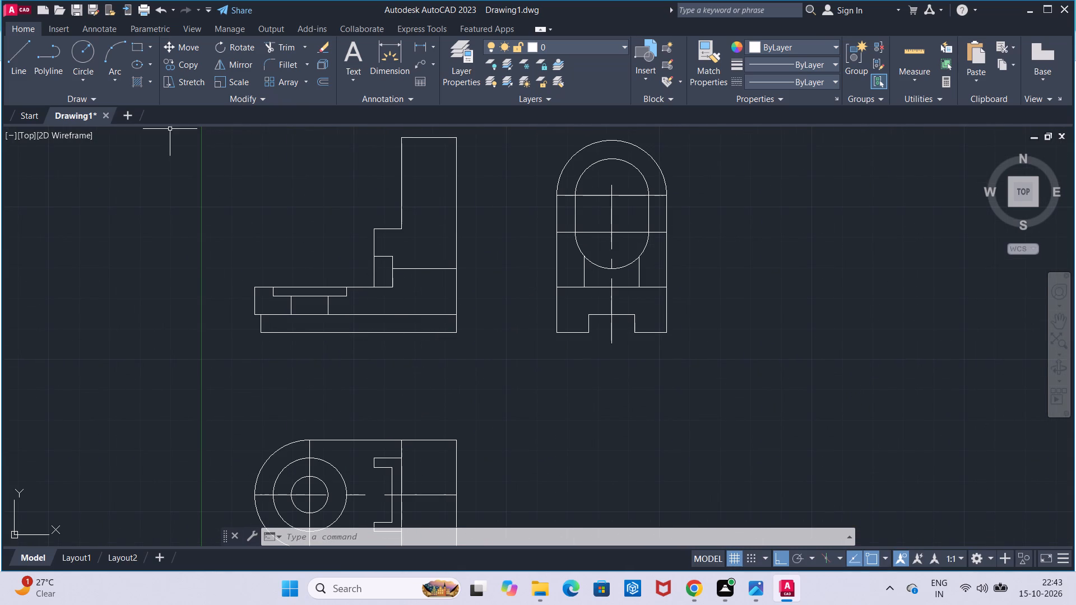
left_click(141, 82)
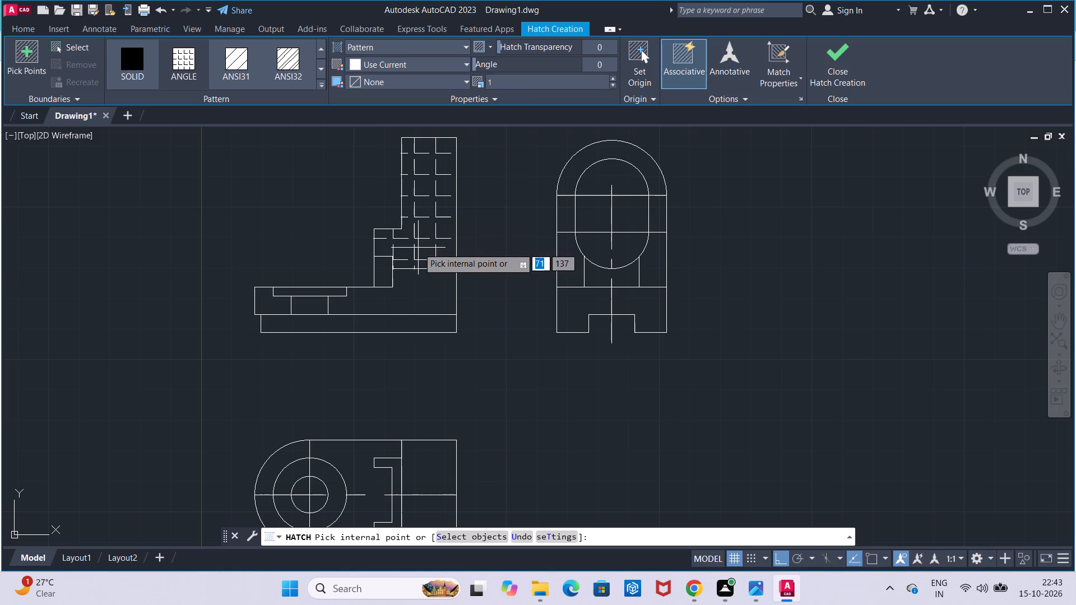
left_click(248, 63)
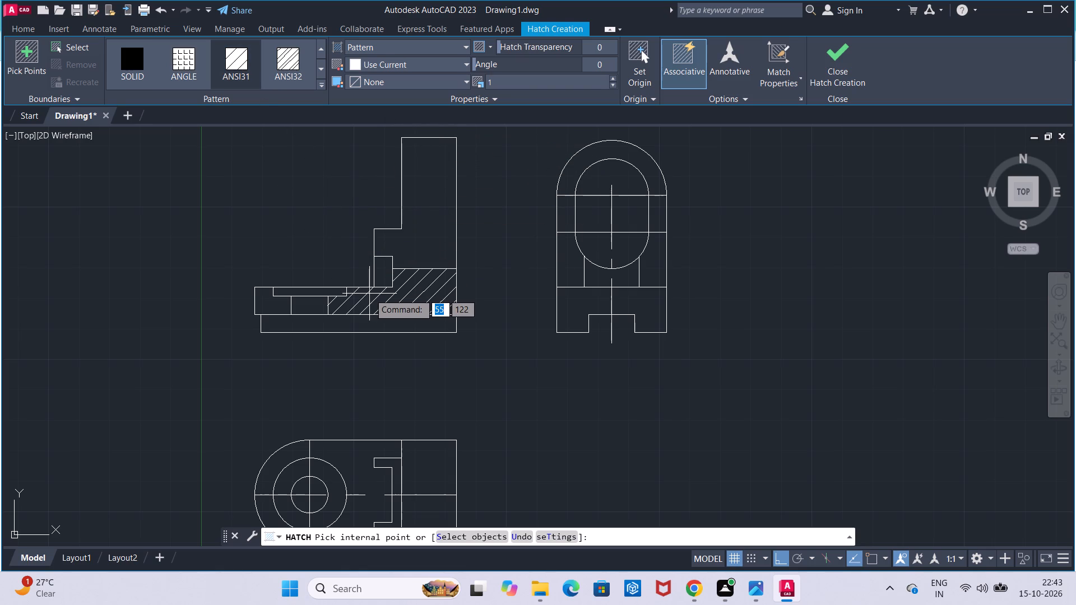
left_click(369, 294)
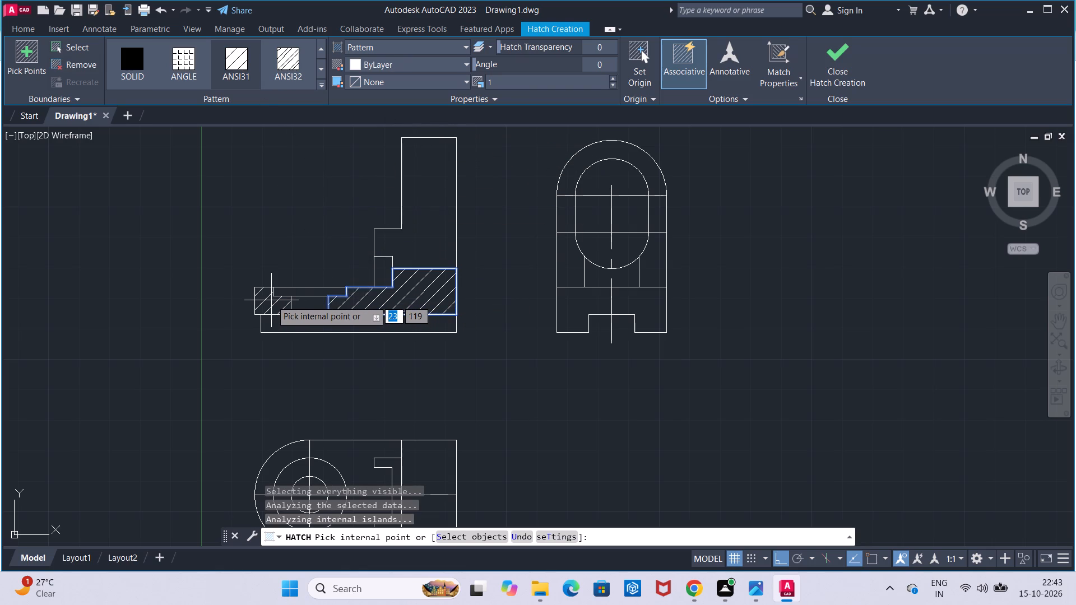
left_click(271, 300)
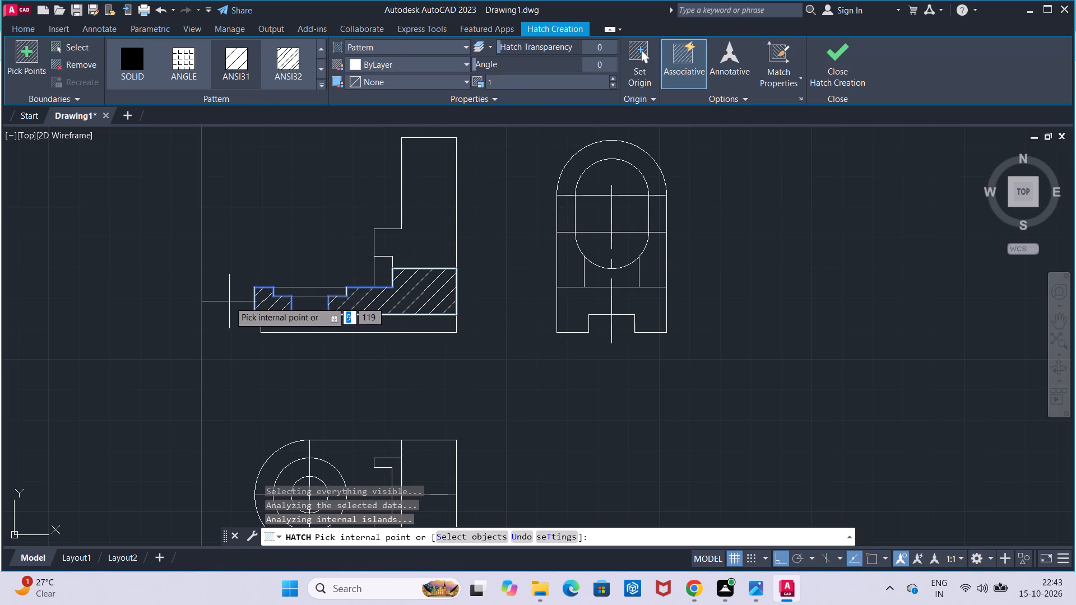
key("Escape")
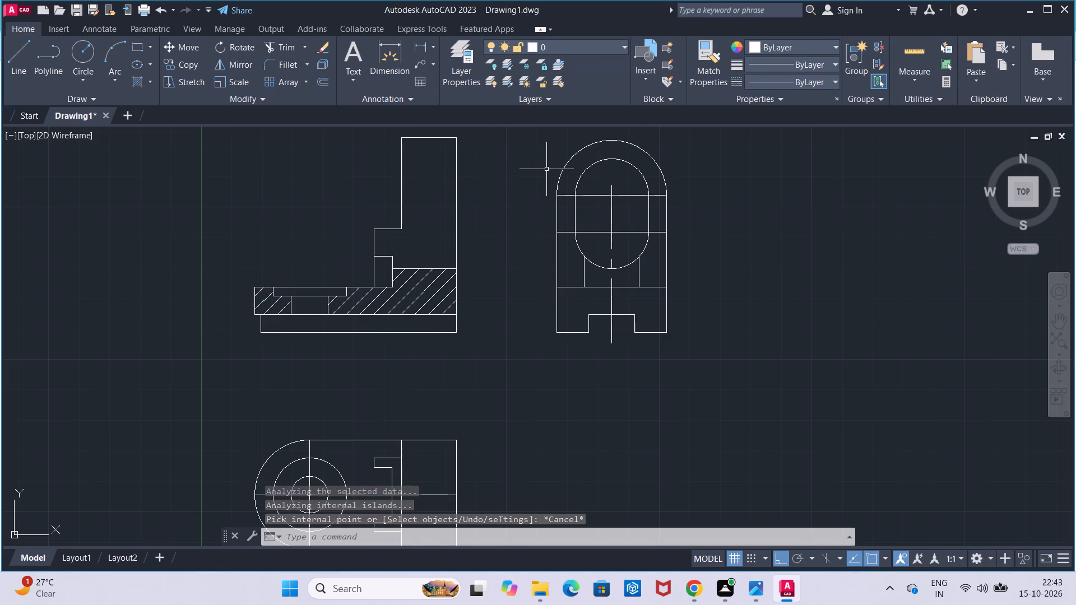
Join the objects of all three views into polylines.
scroll(546, 169, "down", 1)
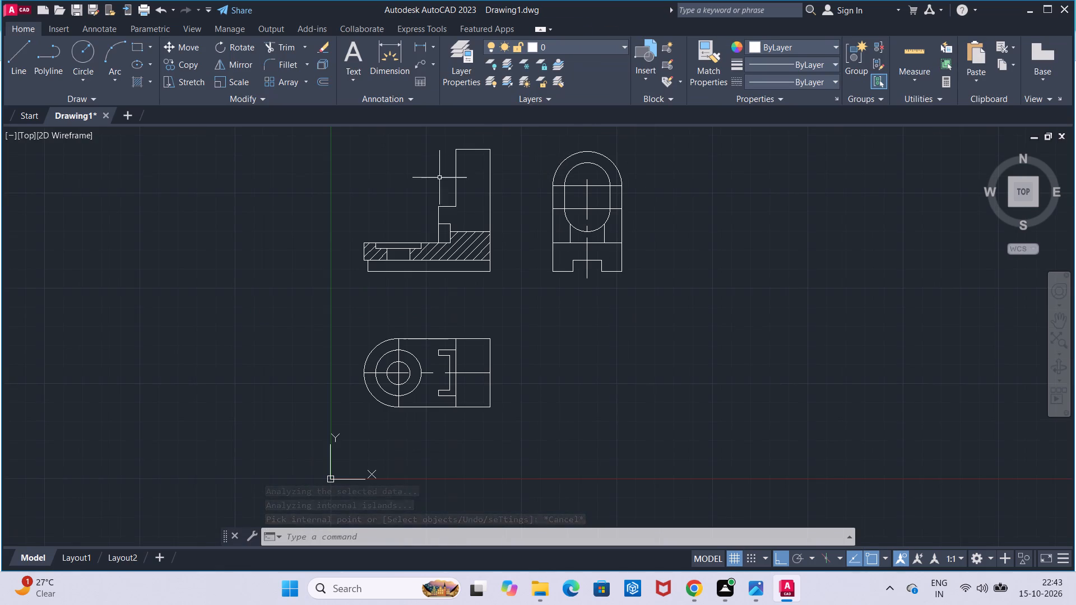
scroll(391, 153, "down", 1)
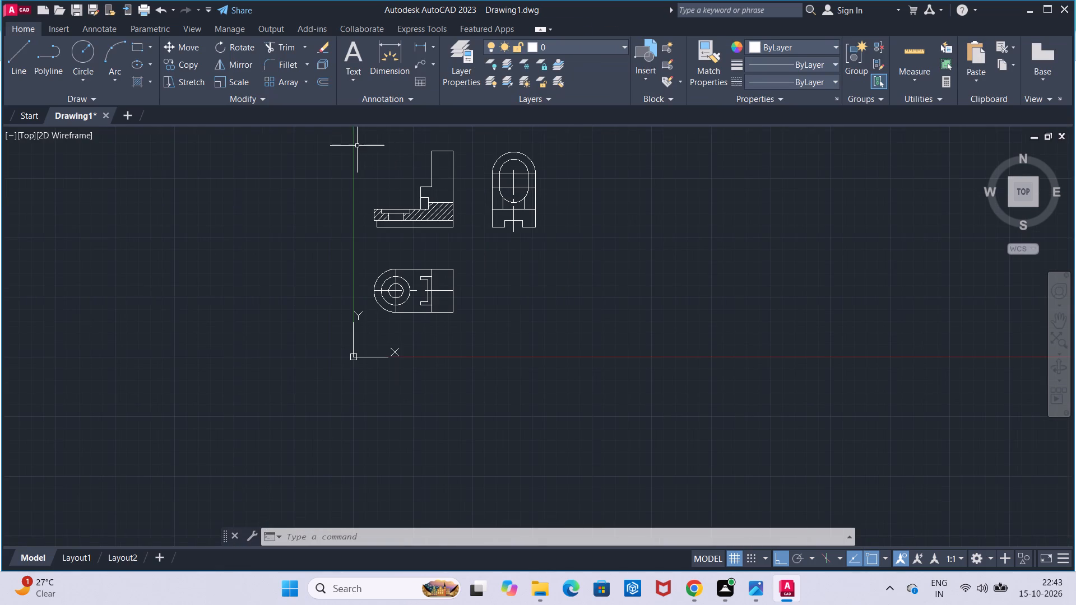
left_click(362, 132)
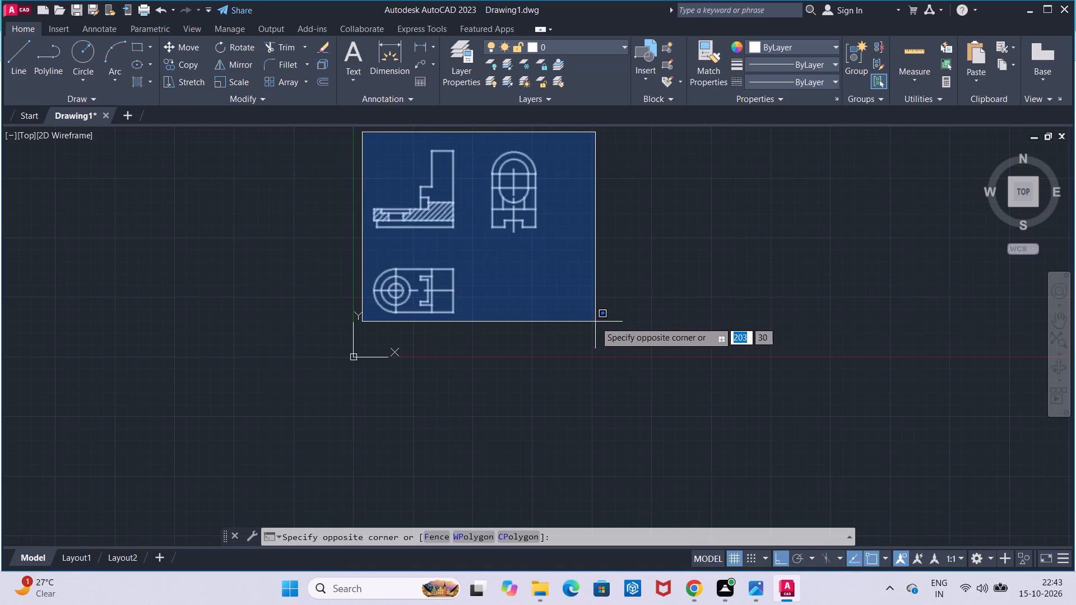
left_click(595, 322)
type("joi")
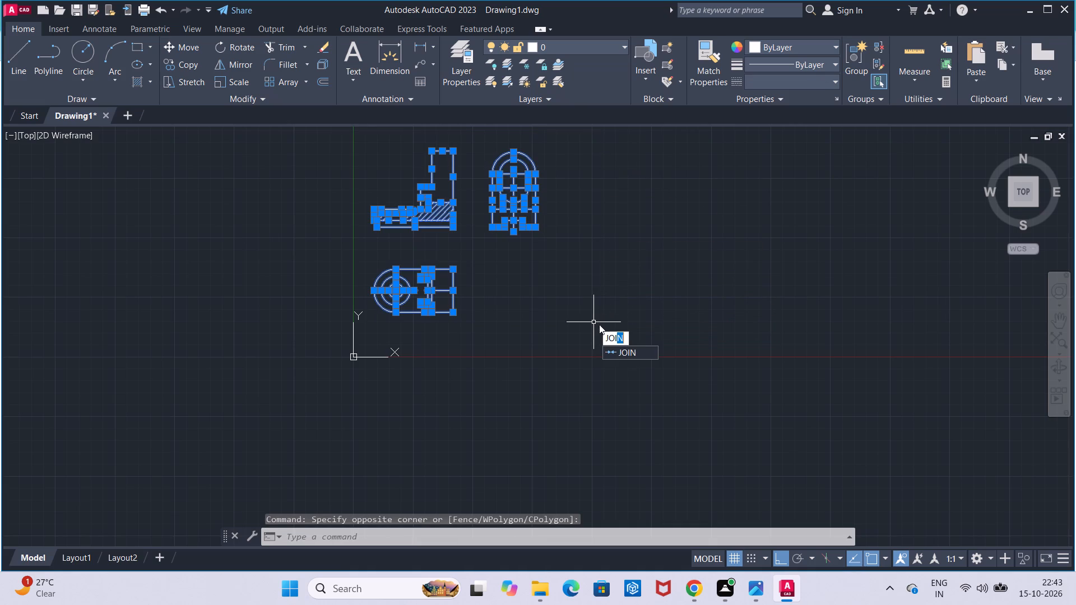
left_click(614, 348)
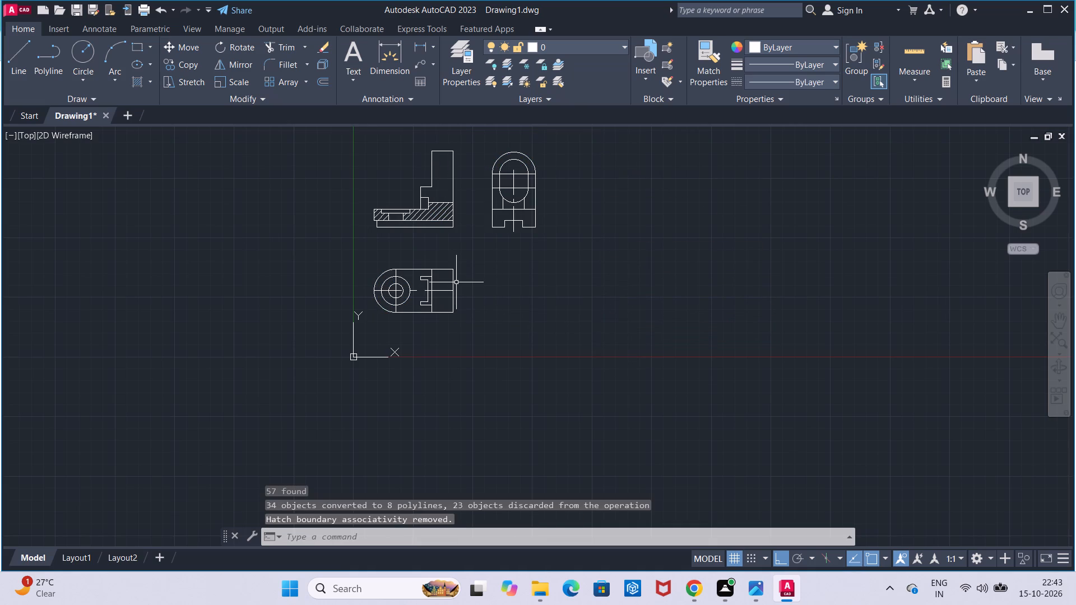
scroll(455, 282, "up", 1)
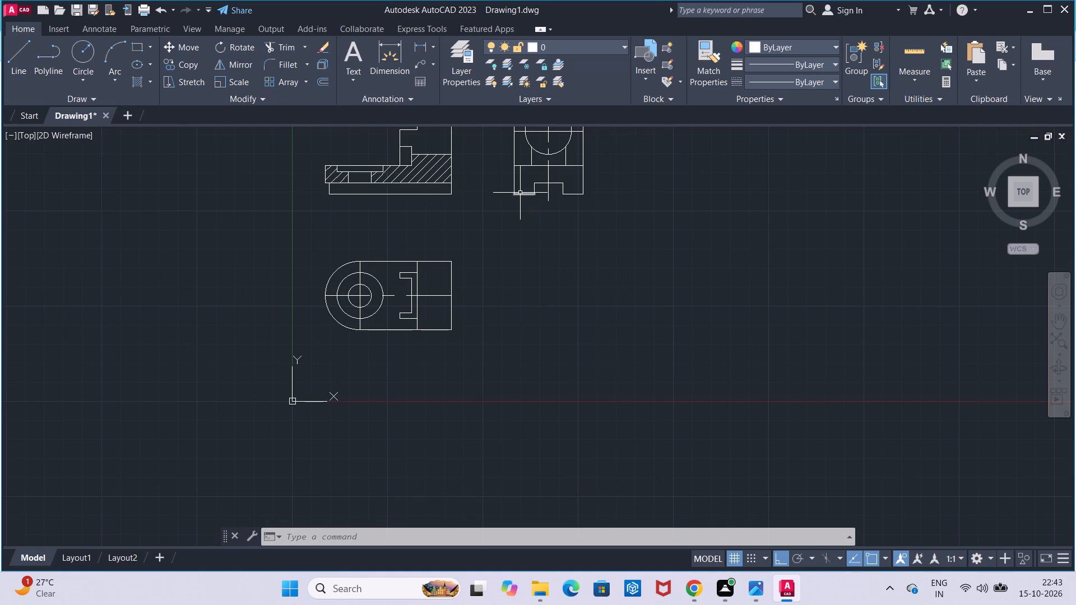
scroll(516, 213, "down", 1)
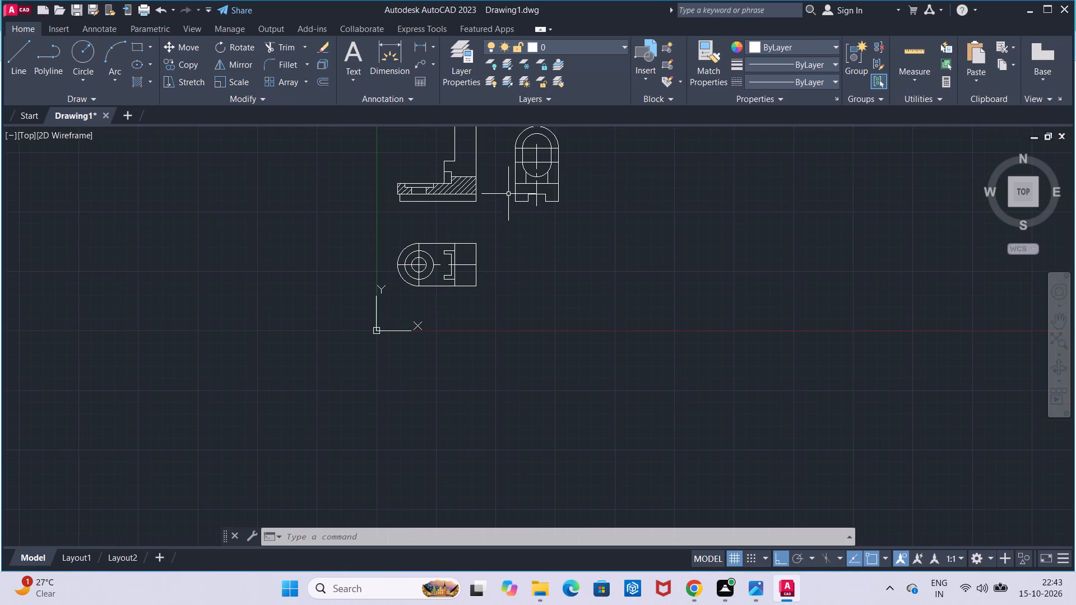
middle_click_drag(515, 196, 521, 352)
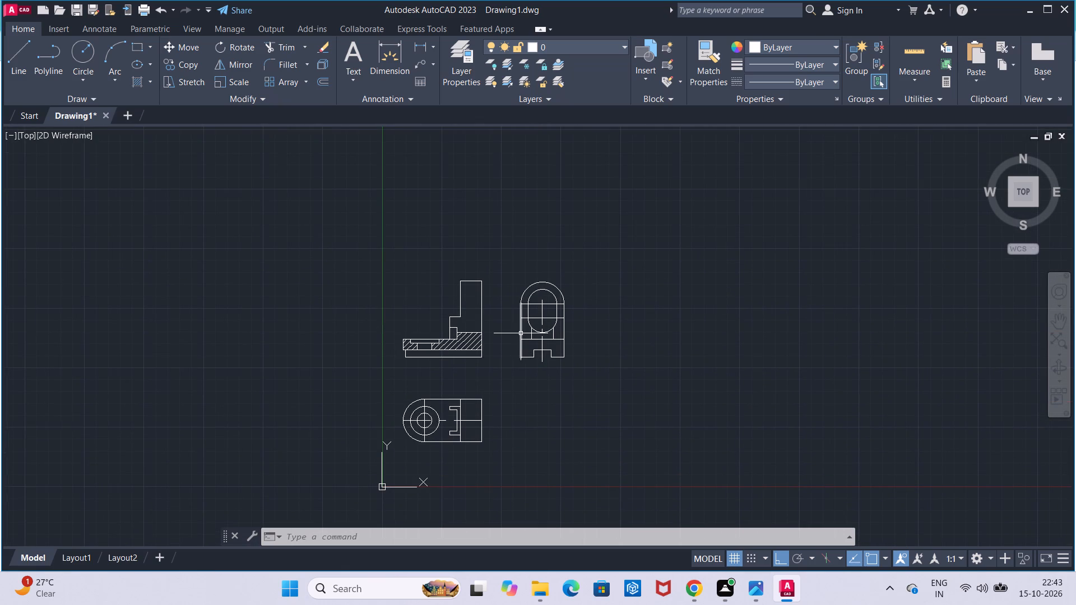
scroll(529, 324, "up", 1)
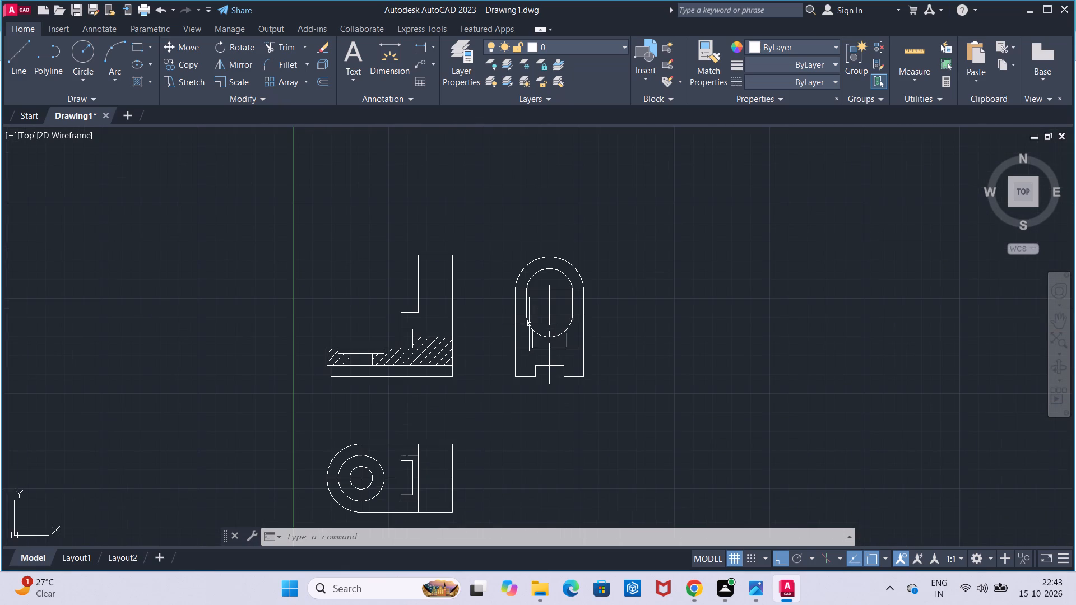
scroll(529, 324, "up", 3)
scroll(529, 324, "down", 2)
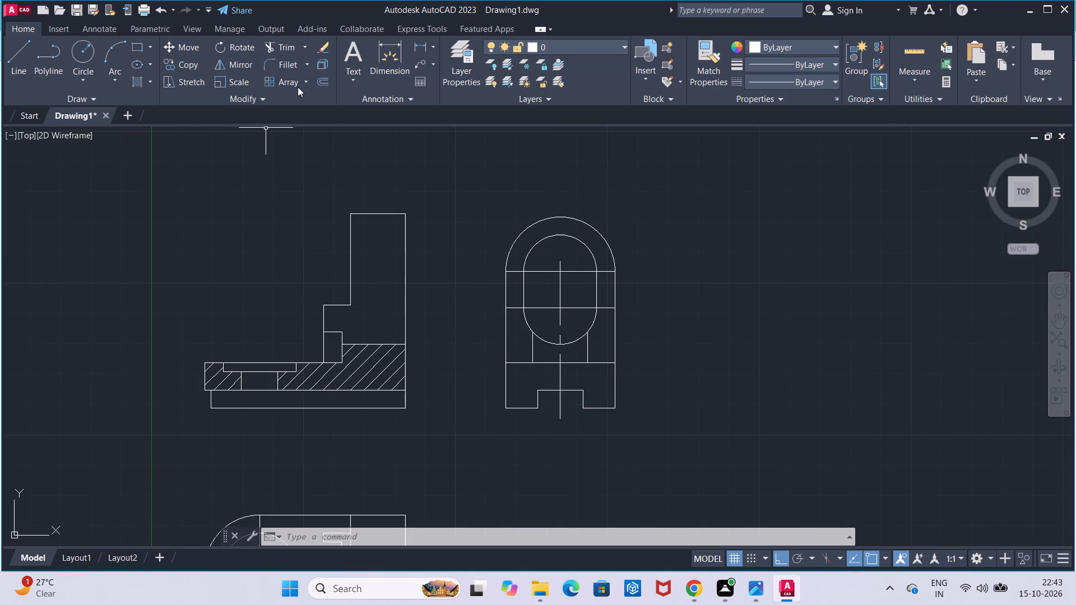
Add a horizontal linear dimension across the small rectangle at the foot of the front view's upright, placing it above.
left_click(415, 51)
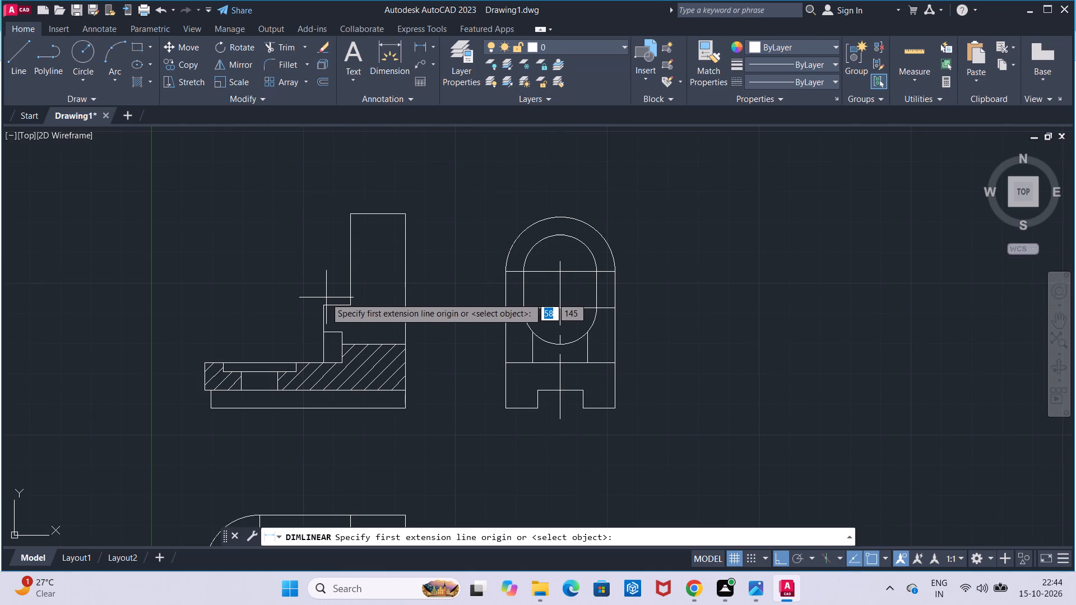
left_click(326, 329)
left_click(340, 328)
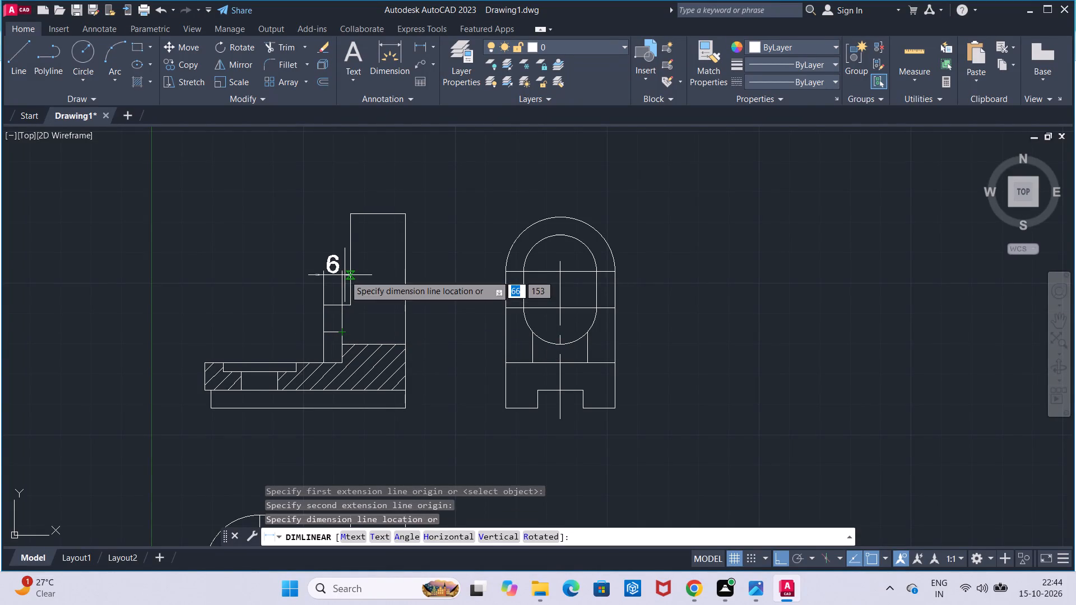
left_click(345, 275)
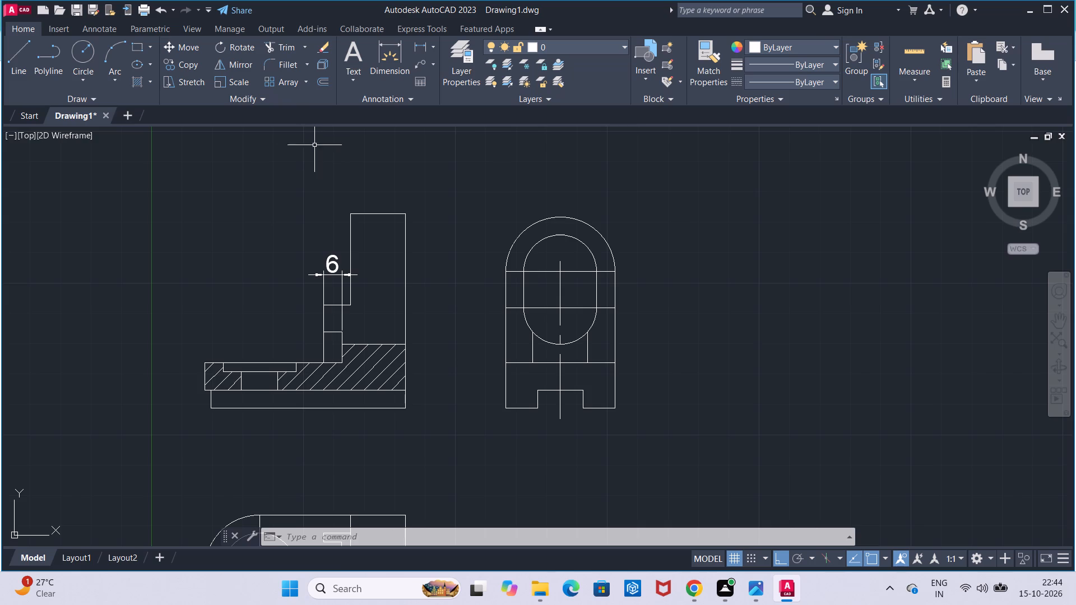
Add vertical linear dimensions in the front view for the bottom strip's height and the depth of the recess in the base's top.
left_click(423, 51)
left_click(411, 393)
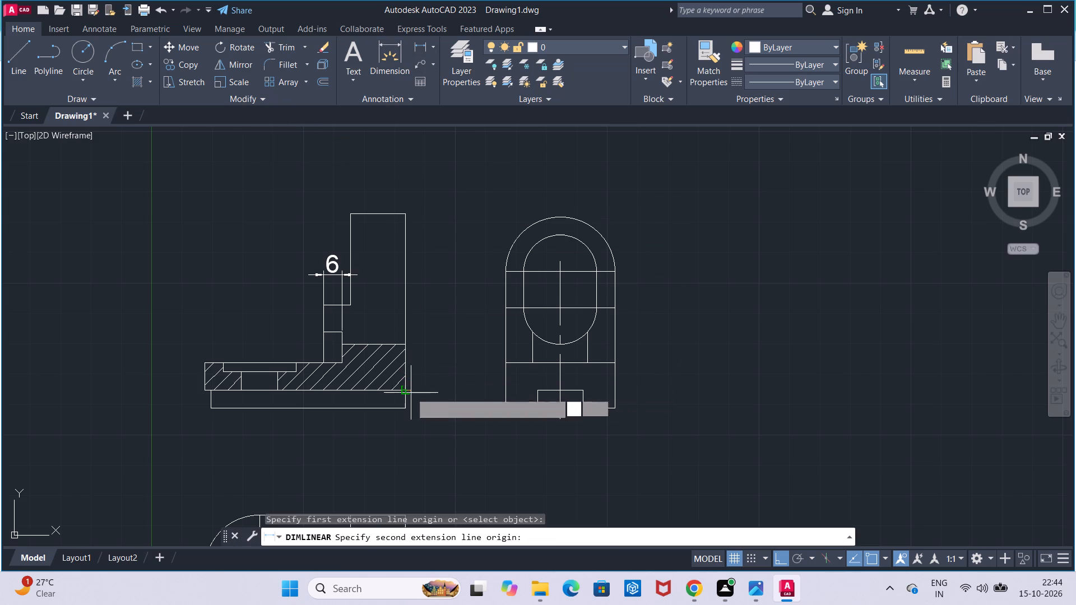
left_click(403, 414)
left_click(426, 413)
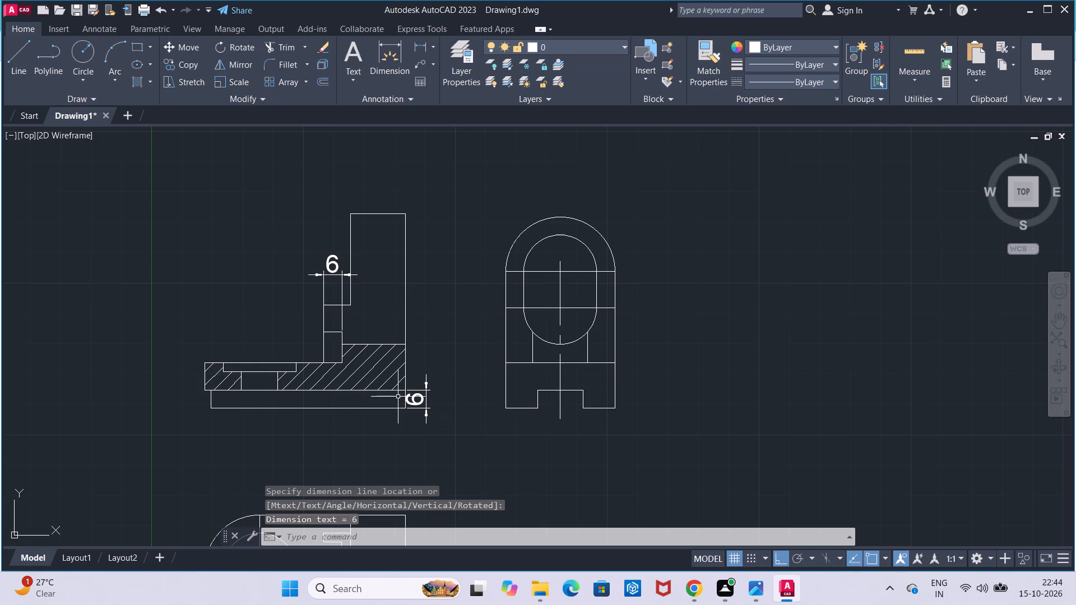
left_click(418, 46)
left_click(223, 359)
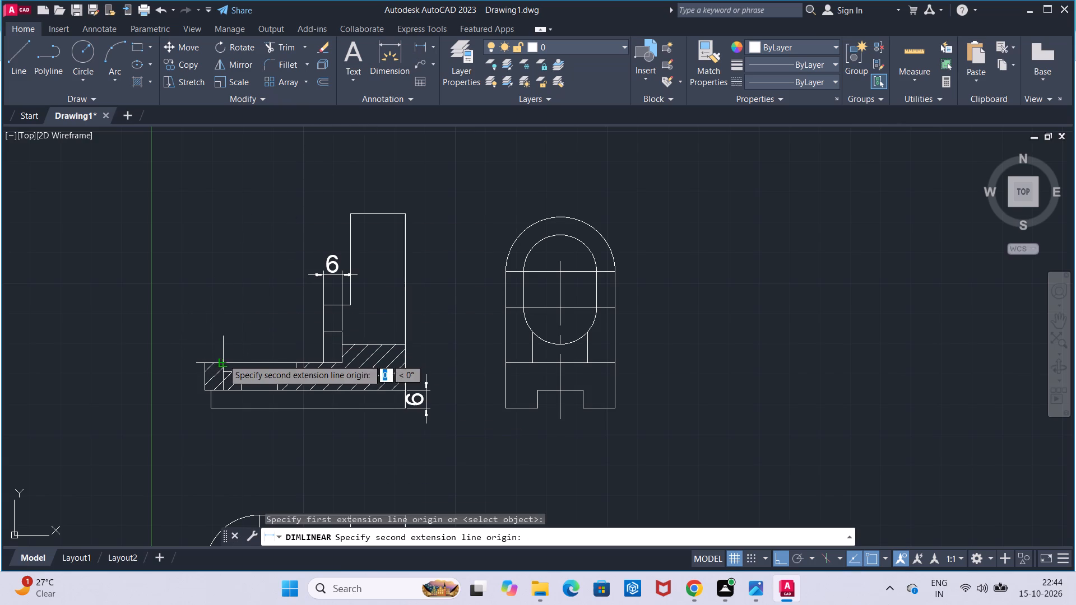
left_click(225, 372)
left_click(183, 370)
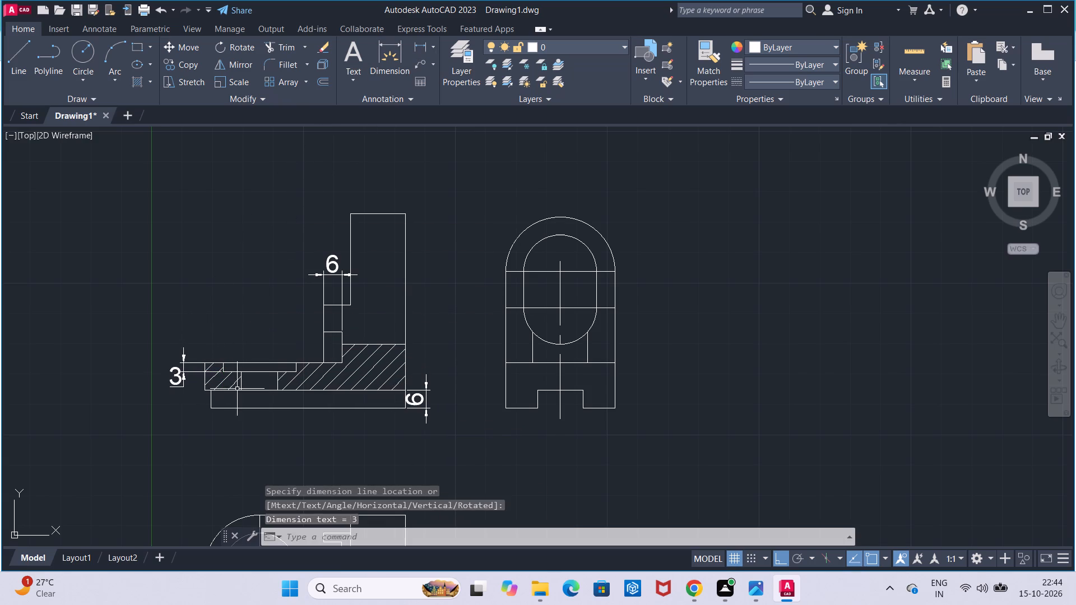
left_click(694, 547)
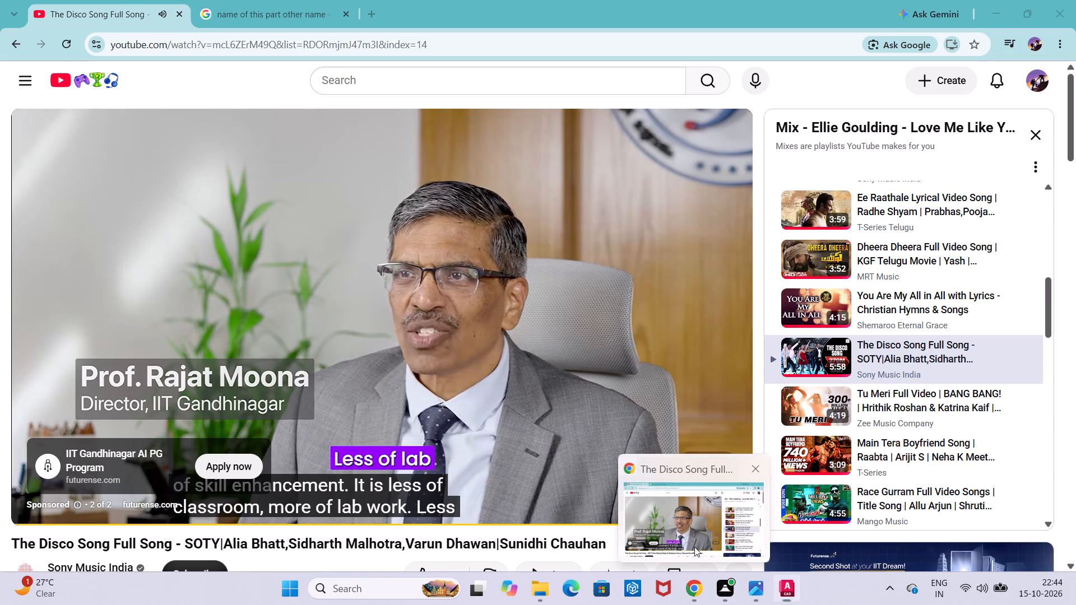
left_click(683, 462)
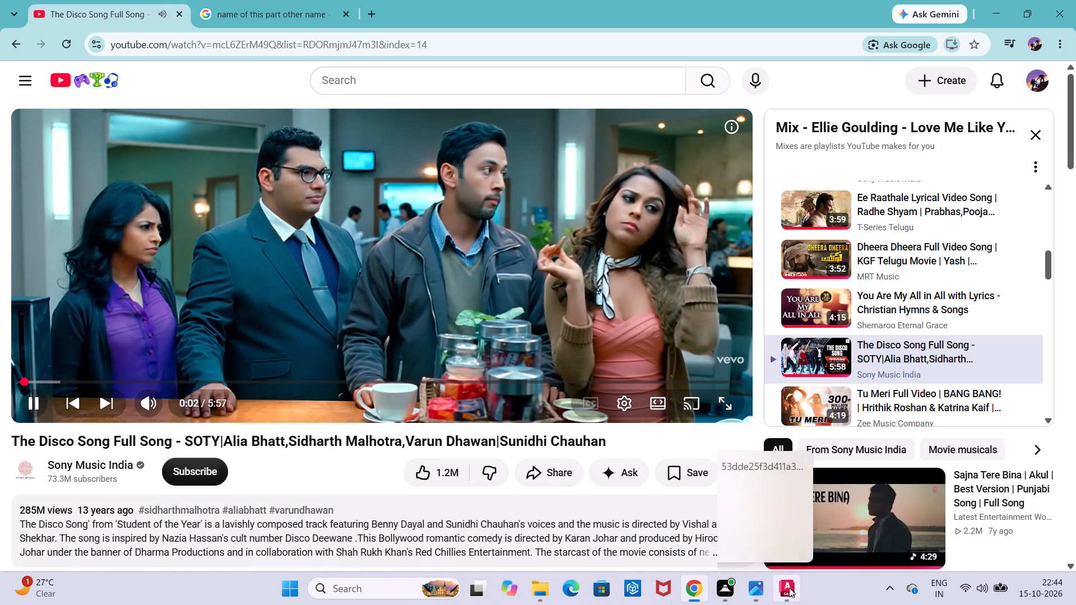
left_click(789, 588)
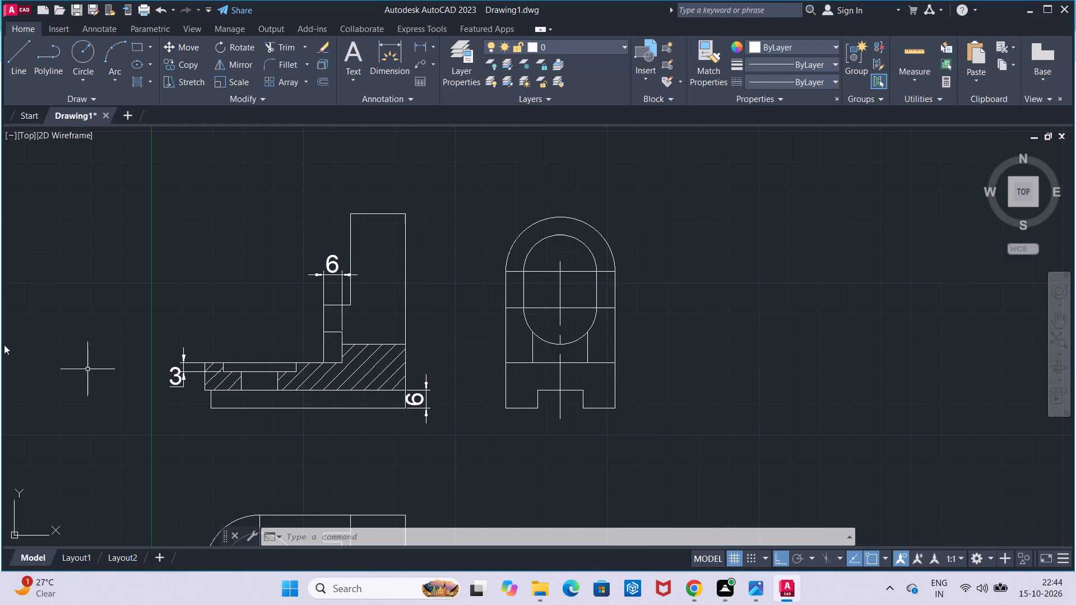
Add radius dimensions to the side view's outer and inner top arcs, placing both labels above the view.
left_click(432, 49)
left_click(449, 188)
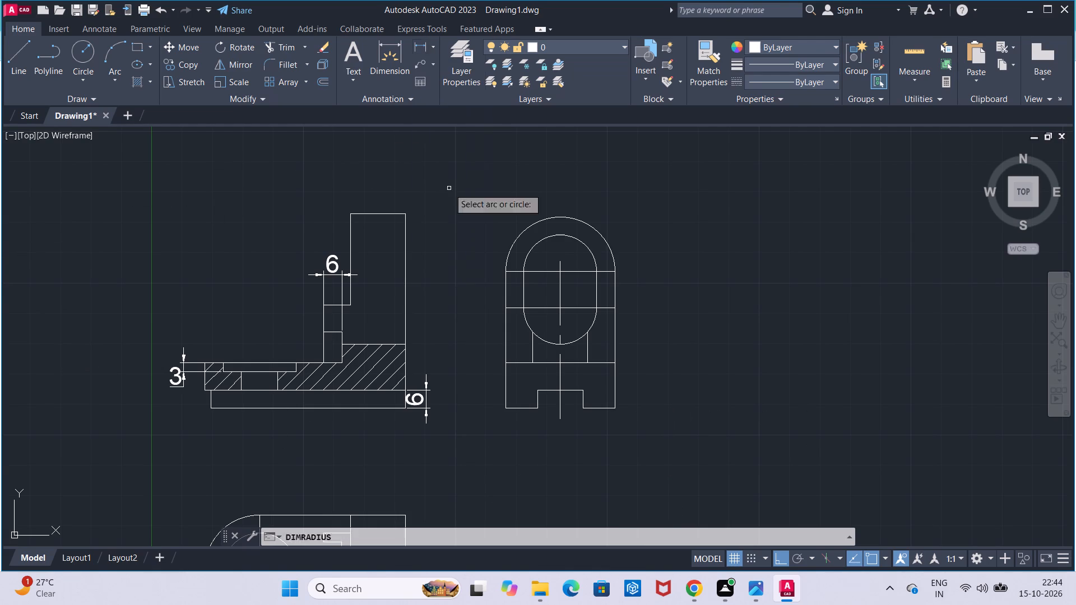
left_click(540, 218)
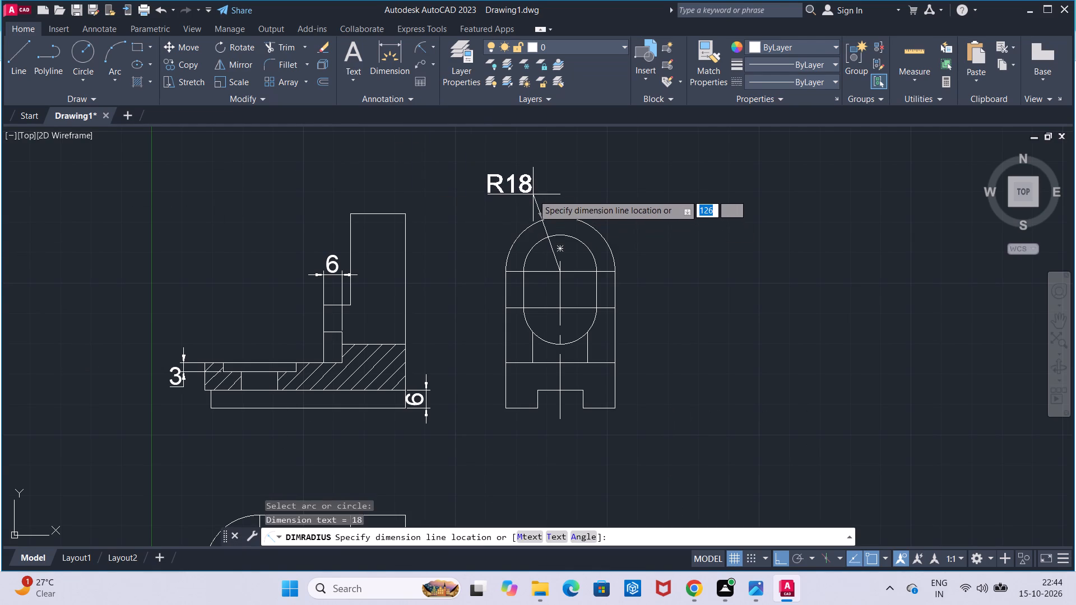
left_click(533, 193)
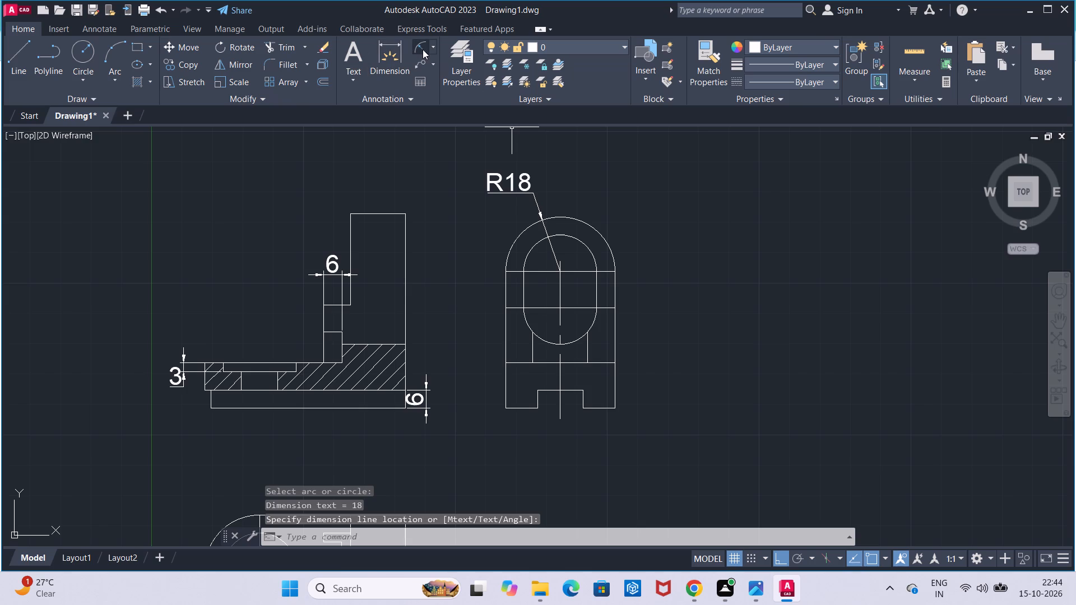
left_click(423, 49)
double_click(573, 237)
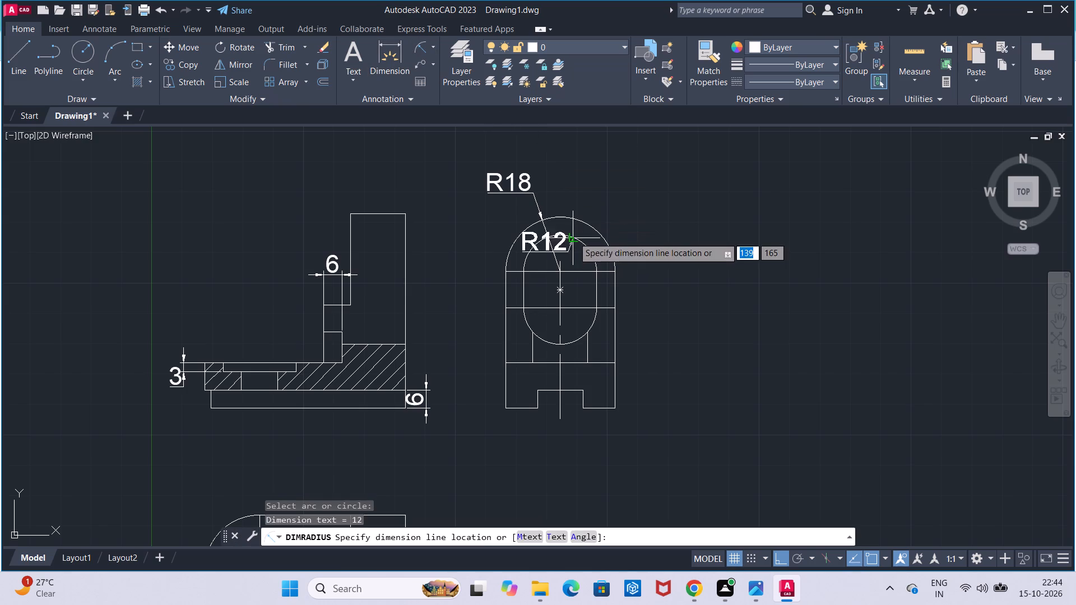
left_click(606, 211)
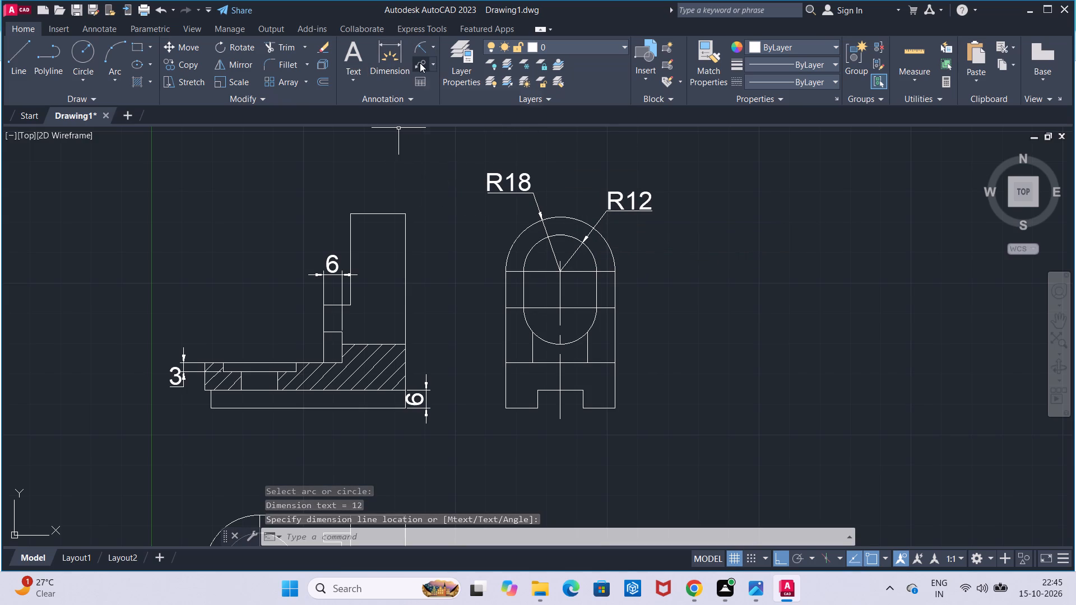
Add vertical linear dimensions beside the side view from its bottom edge to the top arc's centre line and to the base's top line.
left_click(432, 48)
left_click(435, 77)
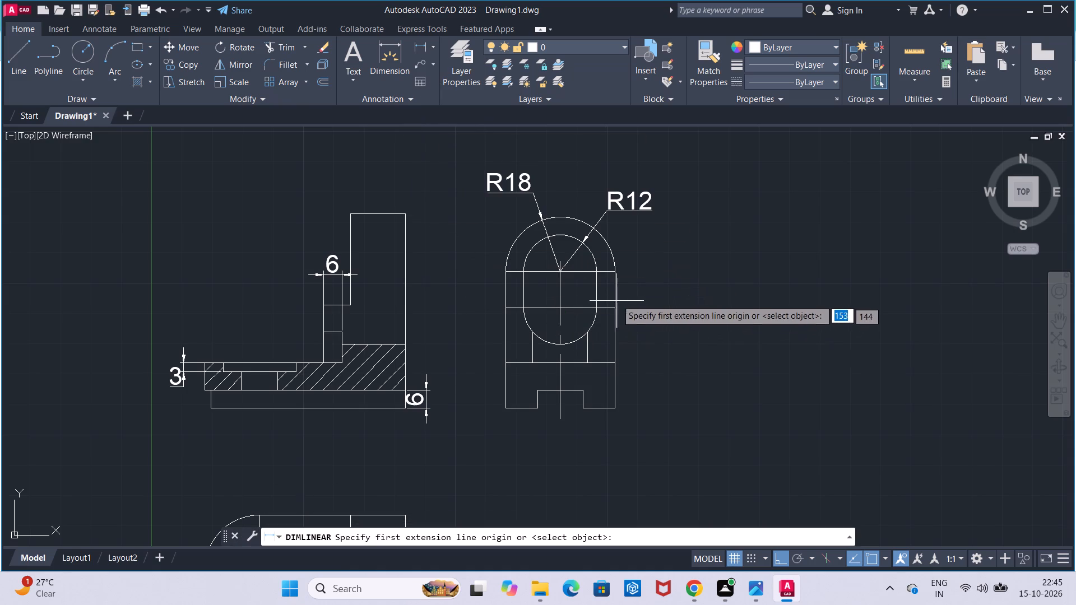
left_click(613, 271)
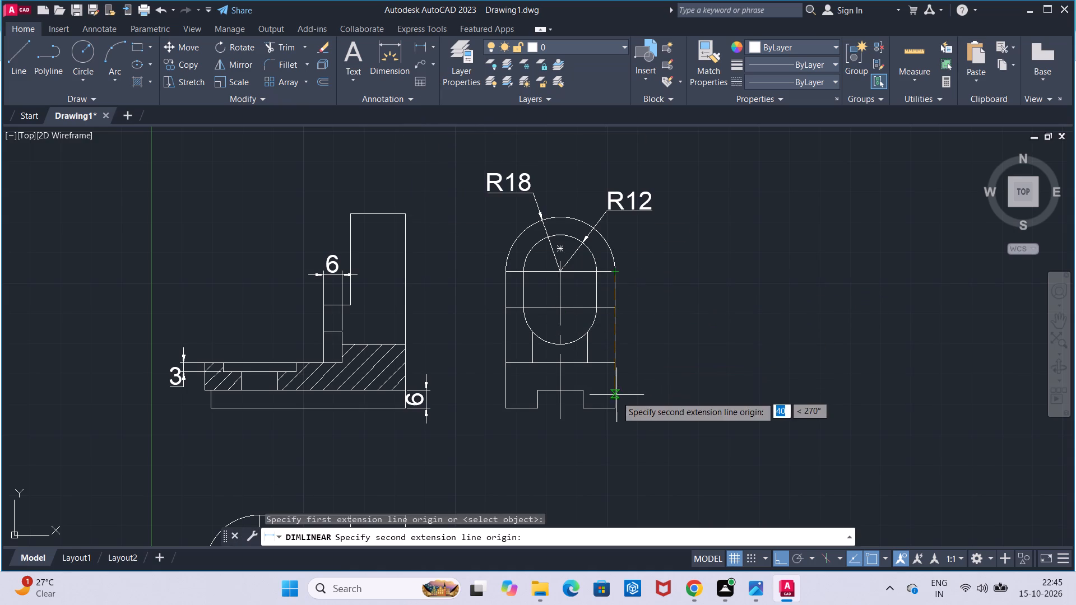
left_click(616, 404)
left_click(642, 406)
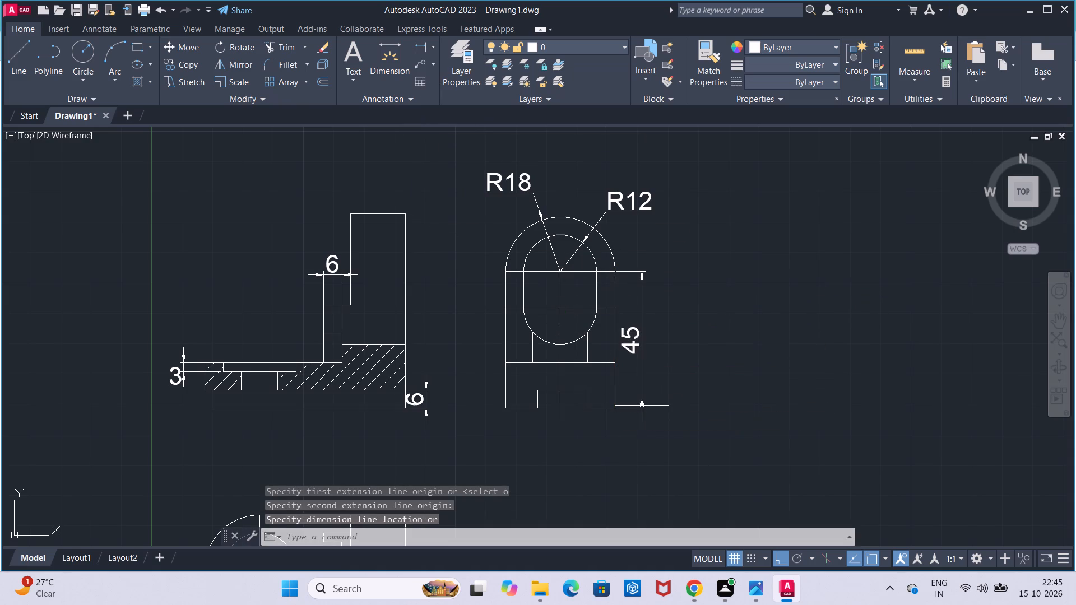
left_click(418, 44)
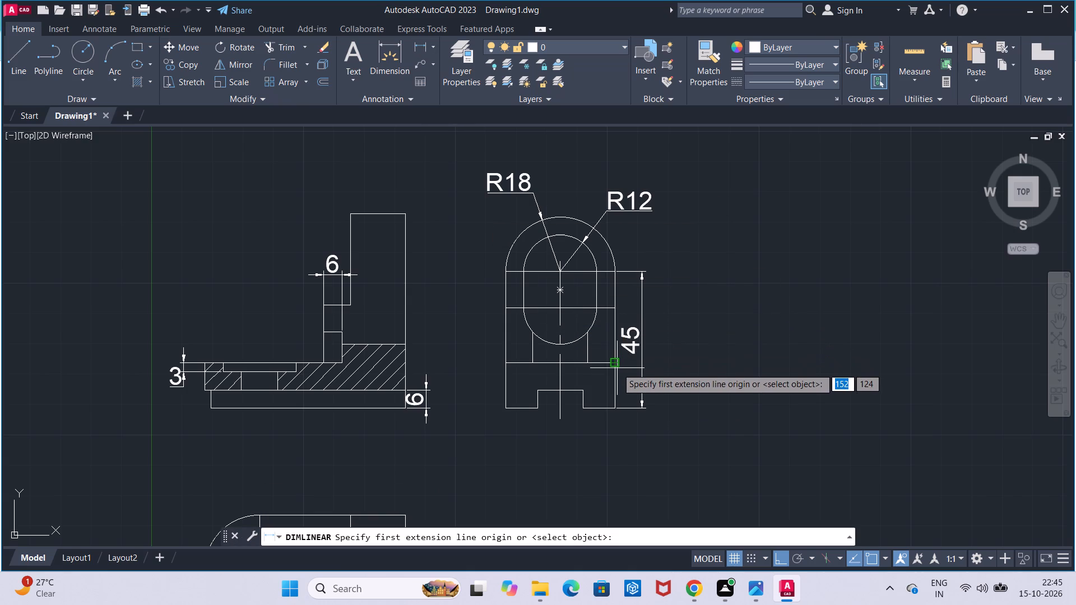
left_click(615, 362)
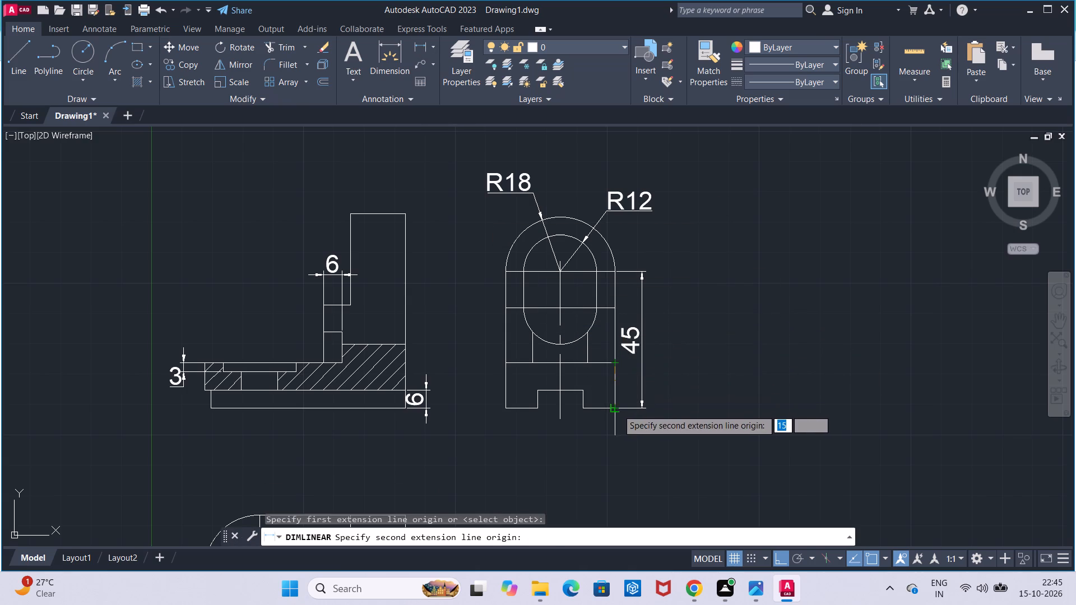
left_click(618, 409)
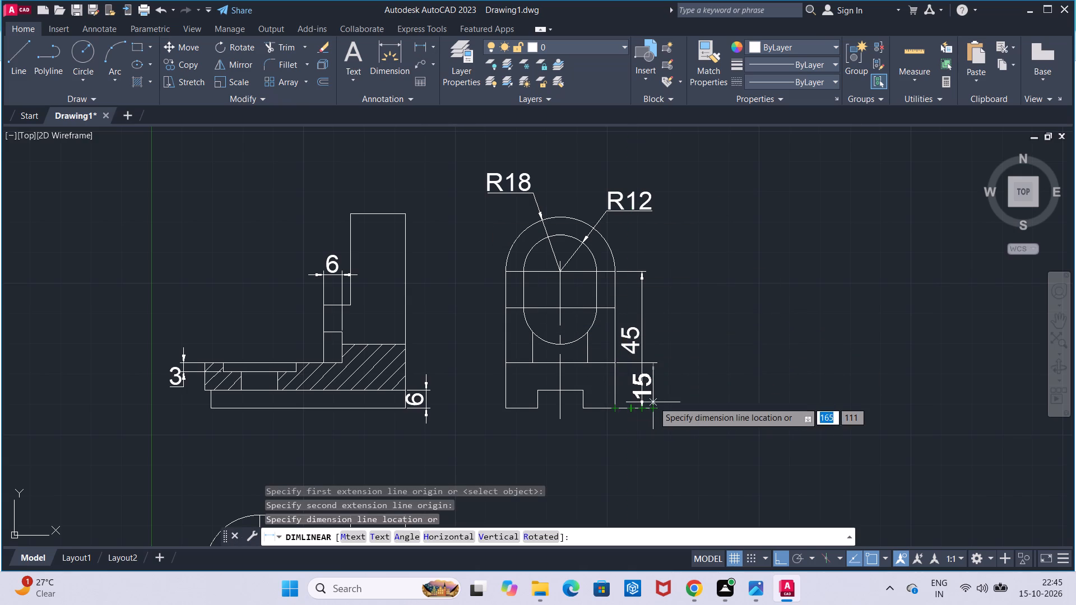
left_click(674, 399)
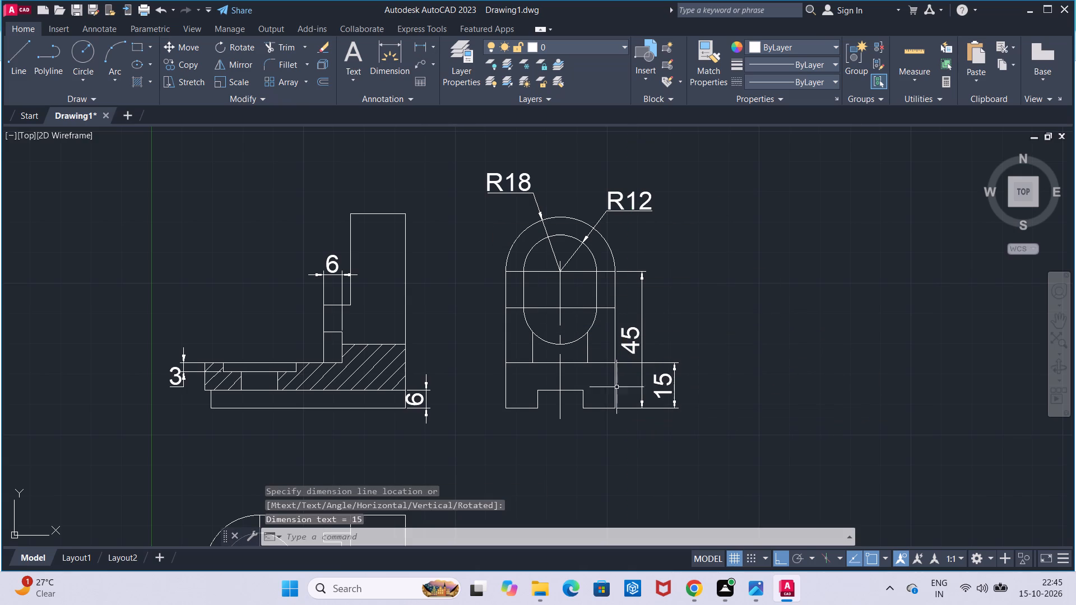
Add horizontal linear dimensions below the side view for the bottom slot's width and the distance between the two vertical lines under the oblong.
left_click(424, 49)
left_click(542, 410)
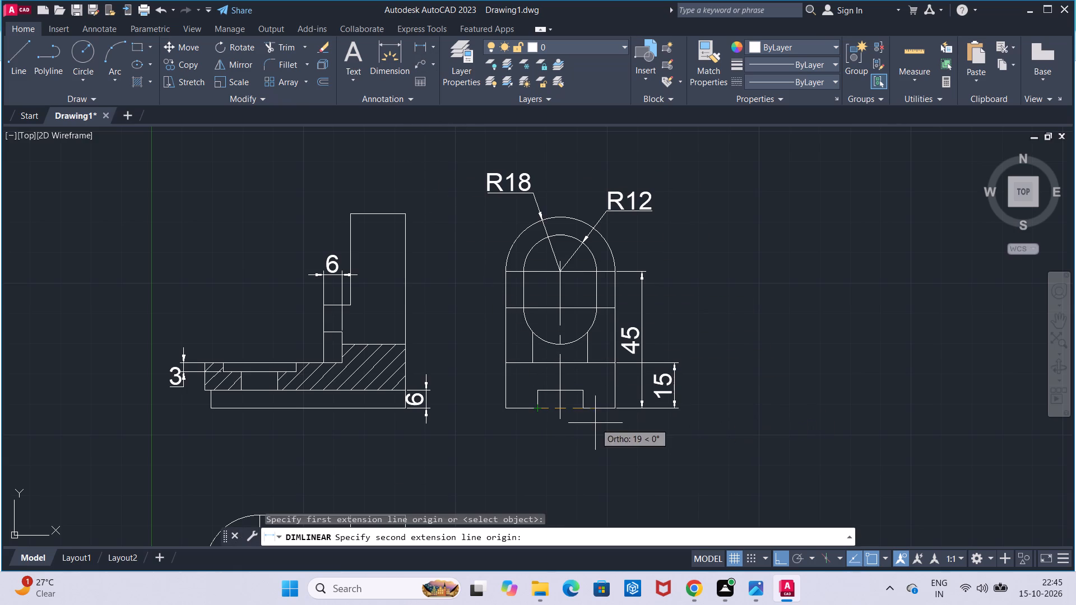
left_click(585, 412)
left_click(582, 474)
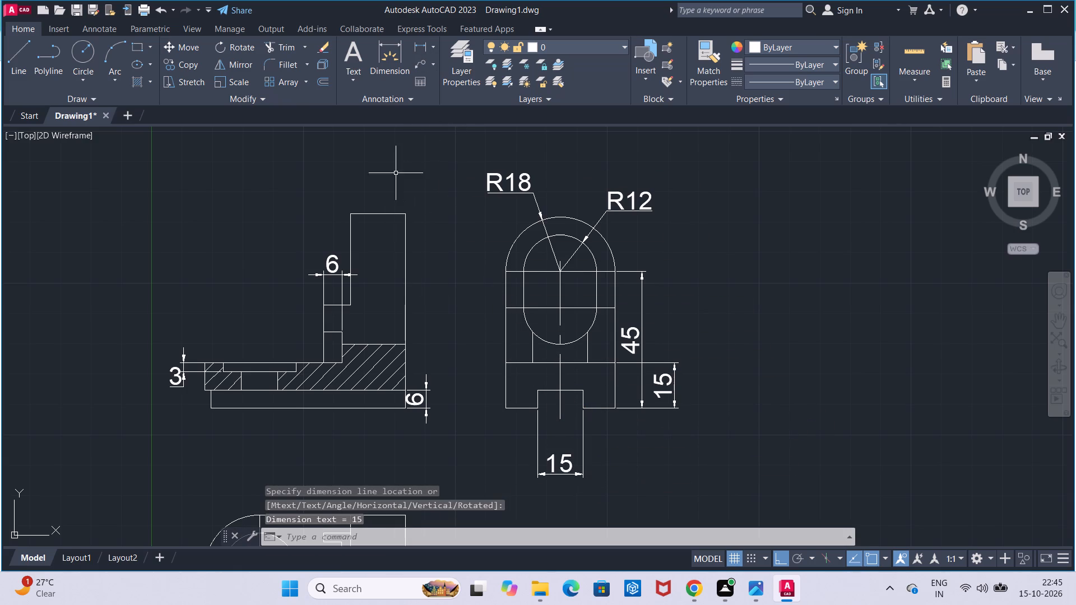
left_click(420, 53)
left_click(535, 362)
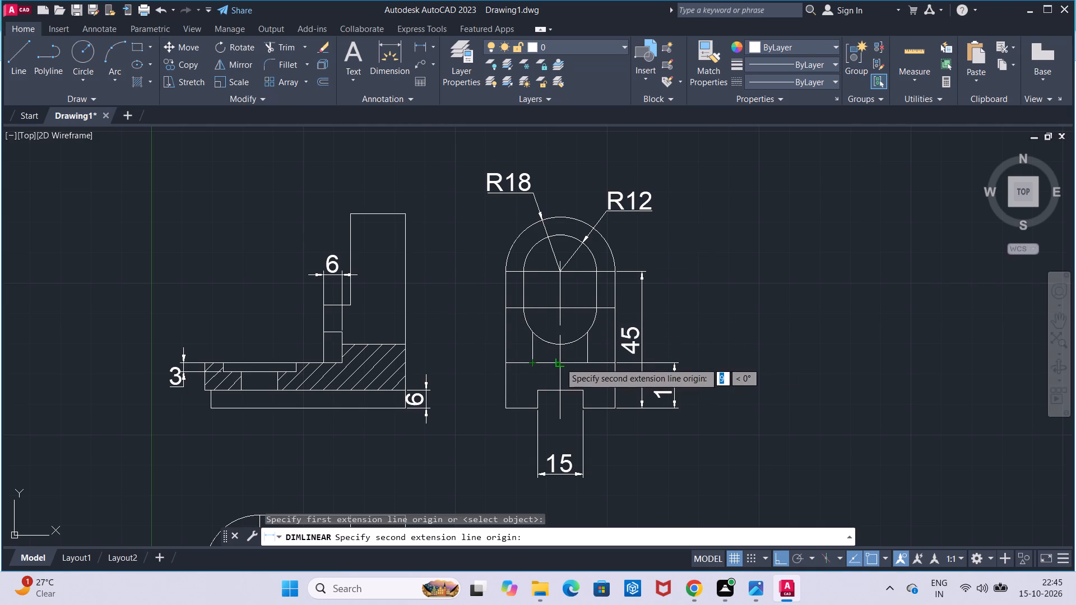
left_click(589, 362)
left_click(593, 437)
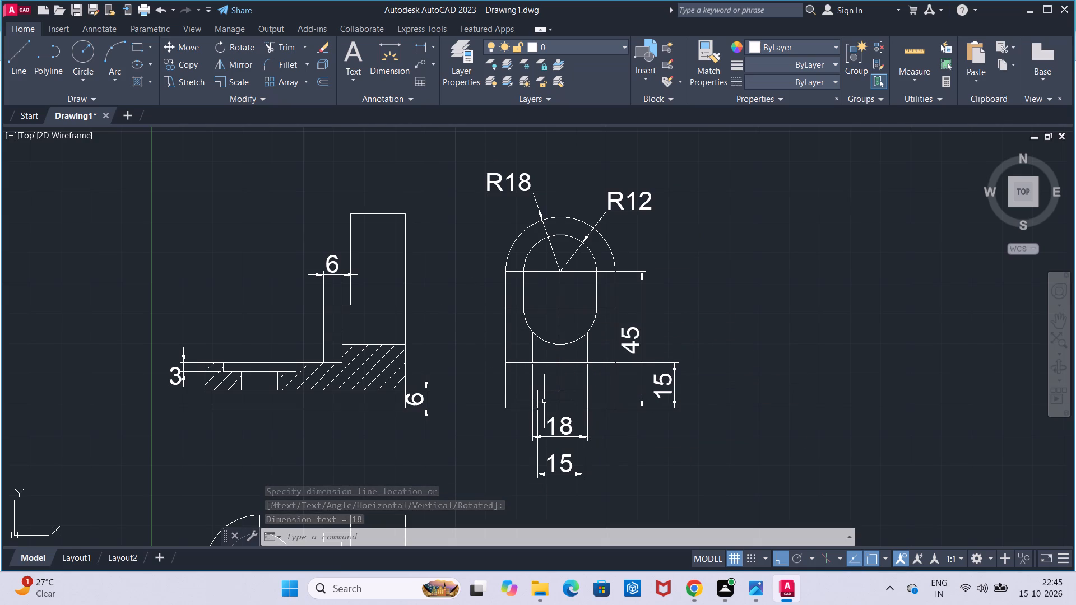
Add horizontal linear dimensions above the top view from its flat end to the bracket-shaped recess's far edge and to the upright's vertical line.
middle_click_drag(513, 399, 573, 260)
middle_click_drag(583, 255, 588, 252)
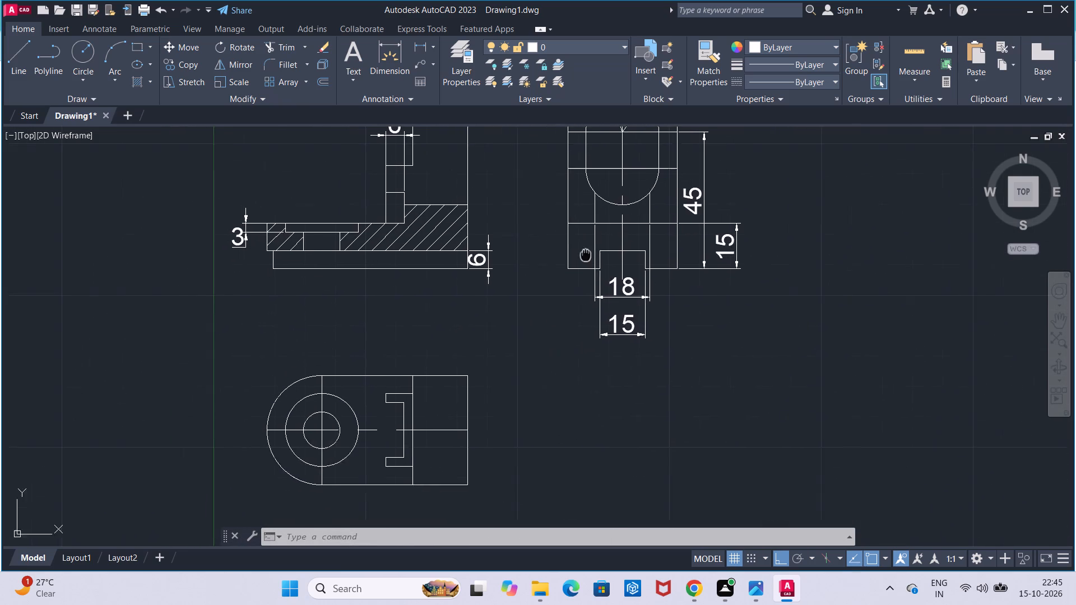
middle_click_drag(588, 252, 595, 249)
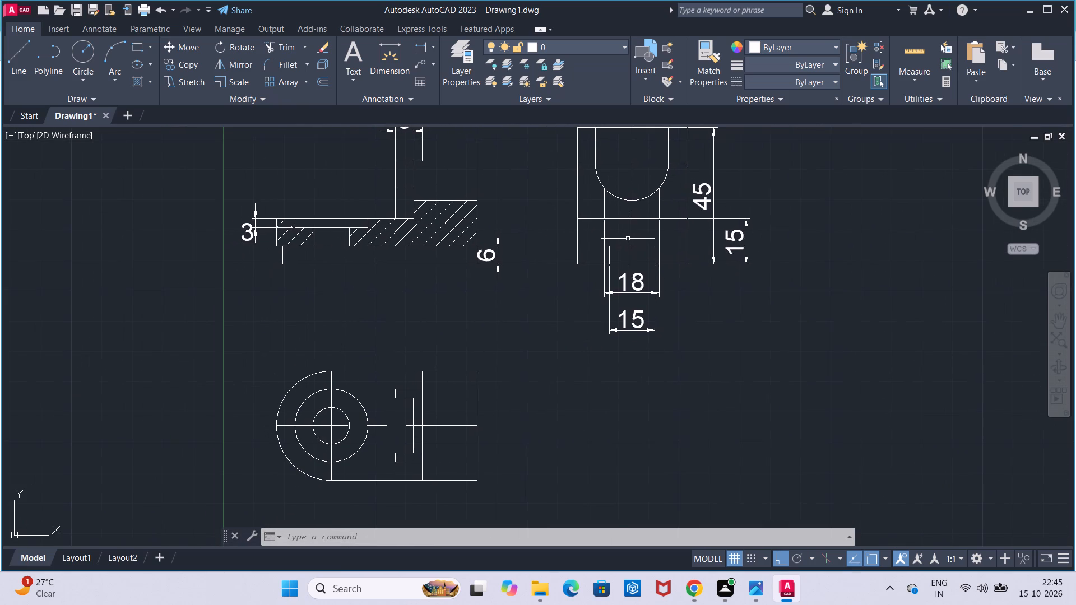
left_click(419, 45)
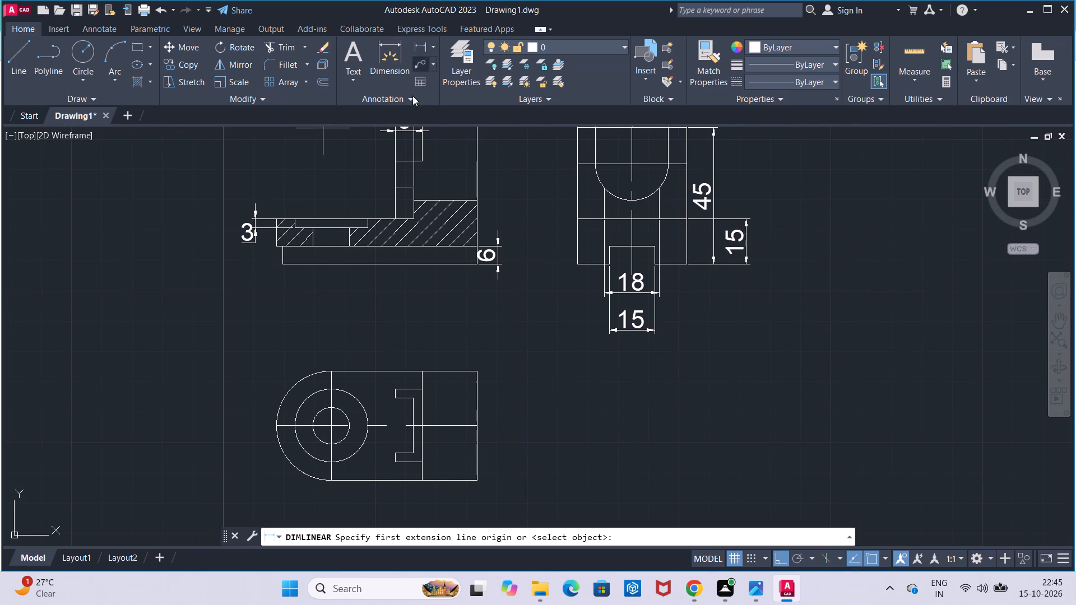
left_click(397, 394)
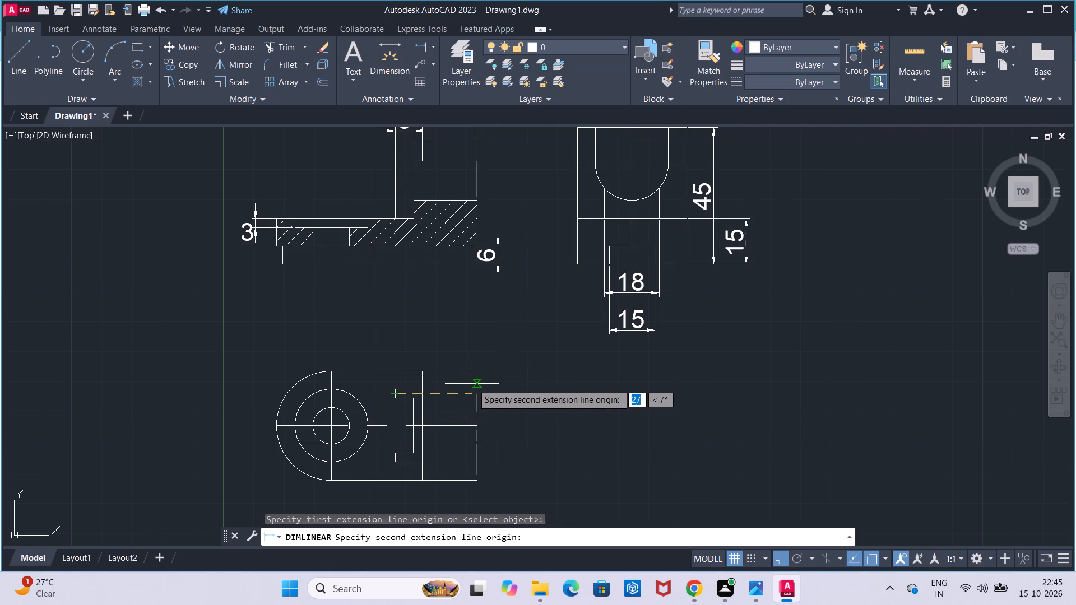
left_click(474, 395)
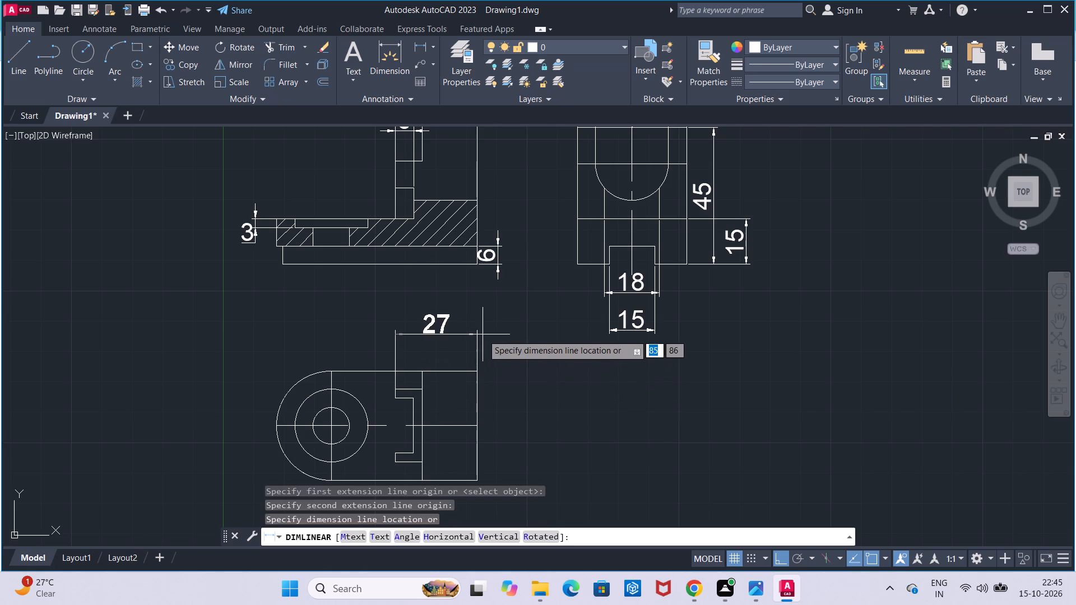
left_click(483, 334)
left_click(420, 52)
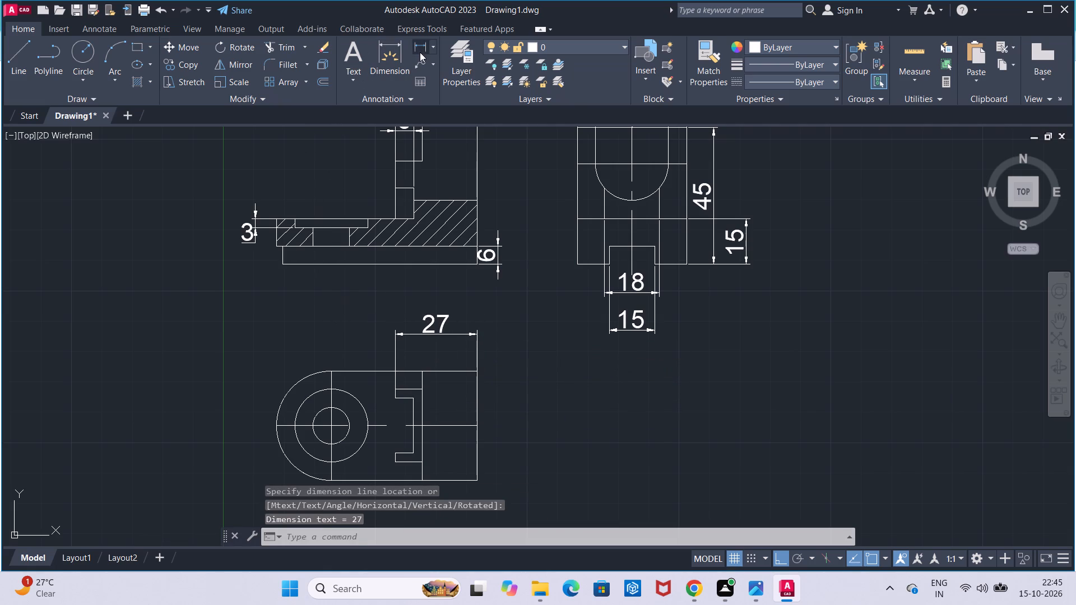
left_click(425, 368)
left_click(479, 369)
left_click(479, 363)
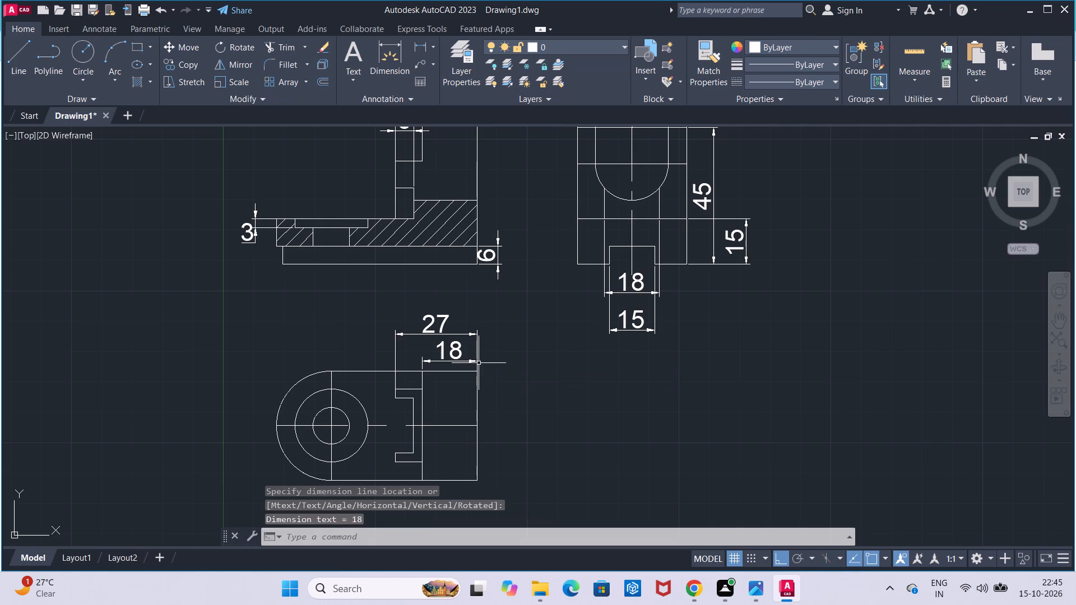
middle_click_drag(498, 409, 525, 339)
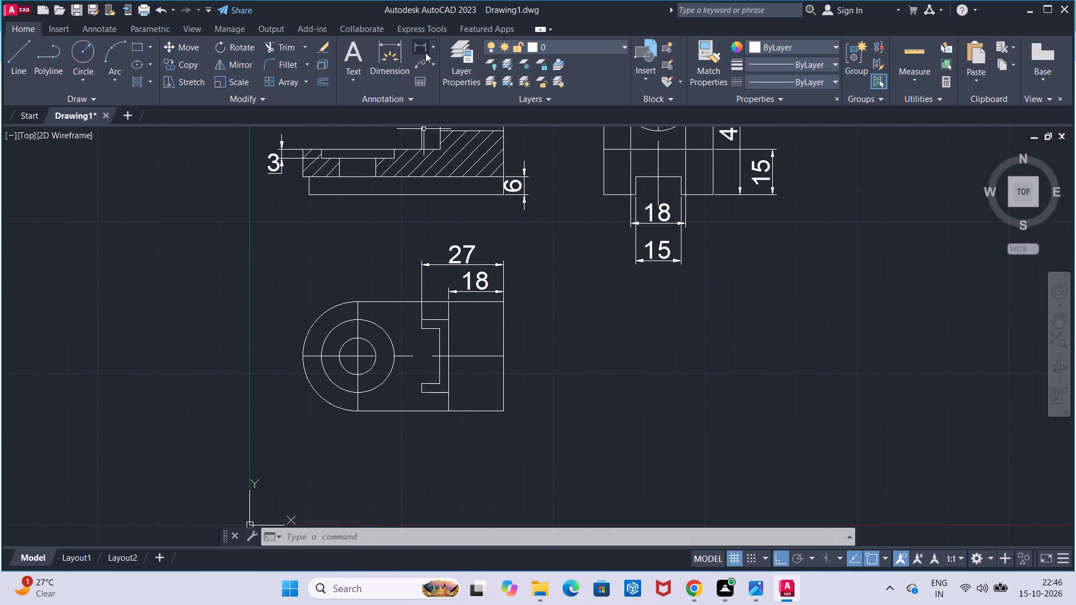
Add a horizontal linear dimension below the top view from the rounded end's centre line to the flat end.
left_click(424, 46)
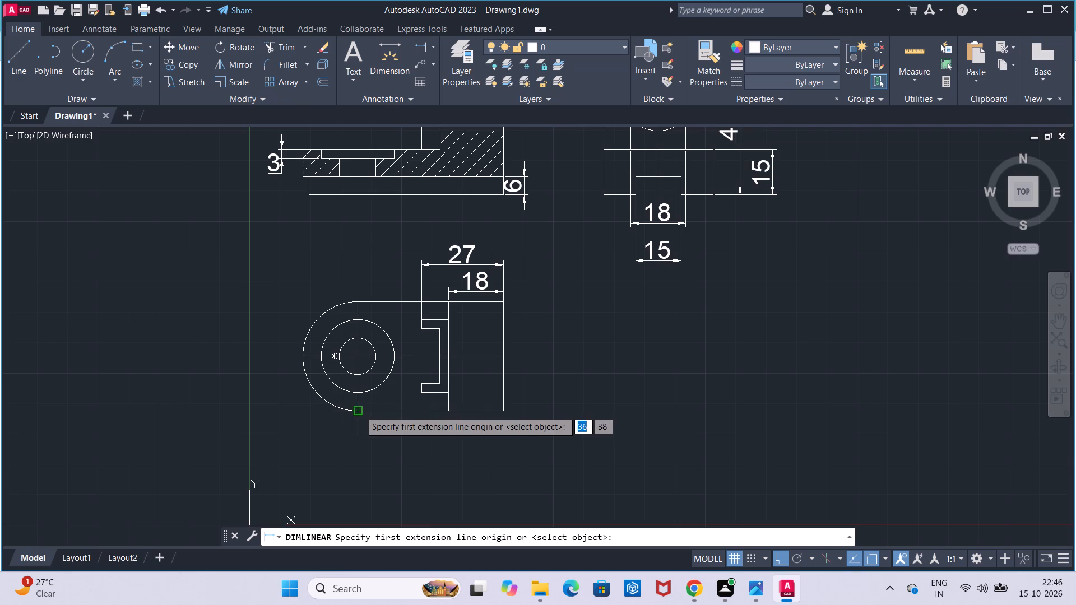
left_click(360, 411)
left_click(501, 411)
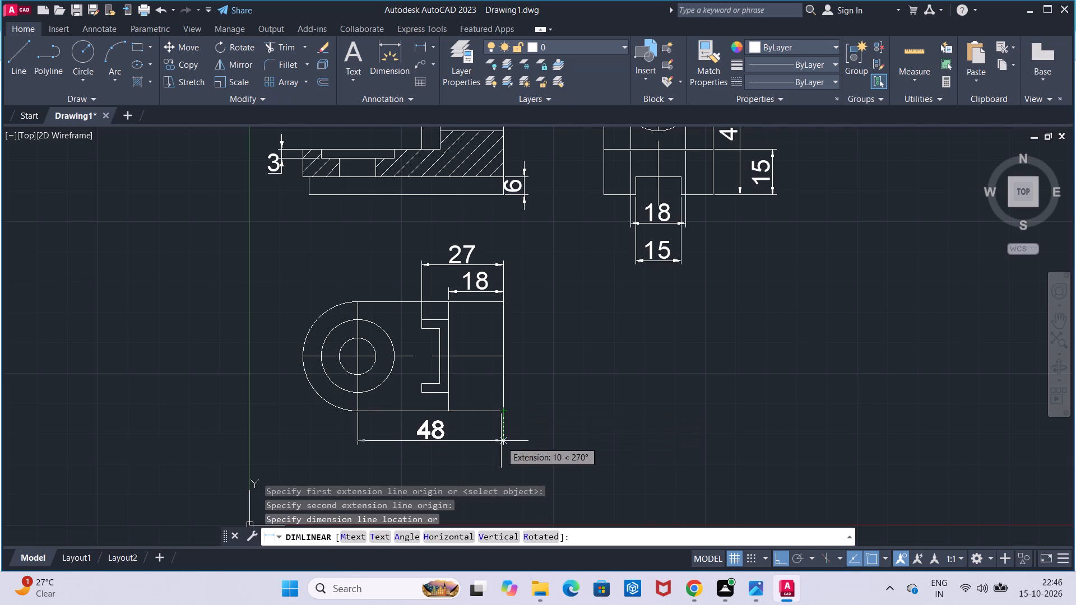
left_click(501, 443)
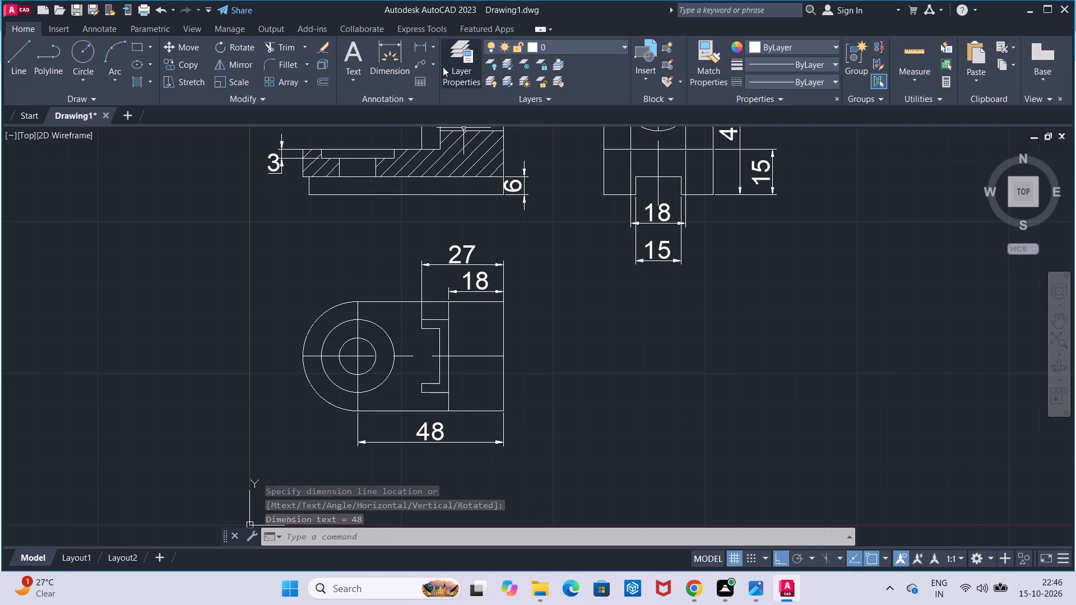
Add diameter dimensions to the top view's two concentric circles, with the larger circle's label above the view and the smaller's below.
left_click(435, 52)
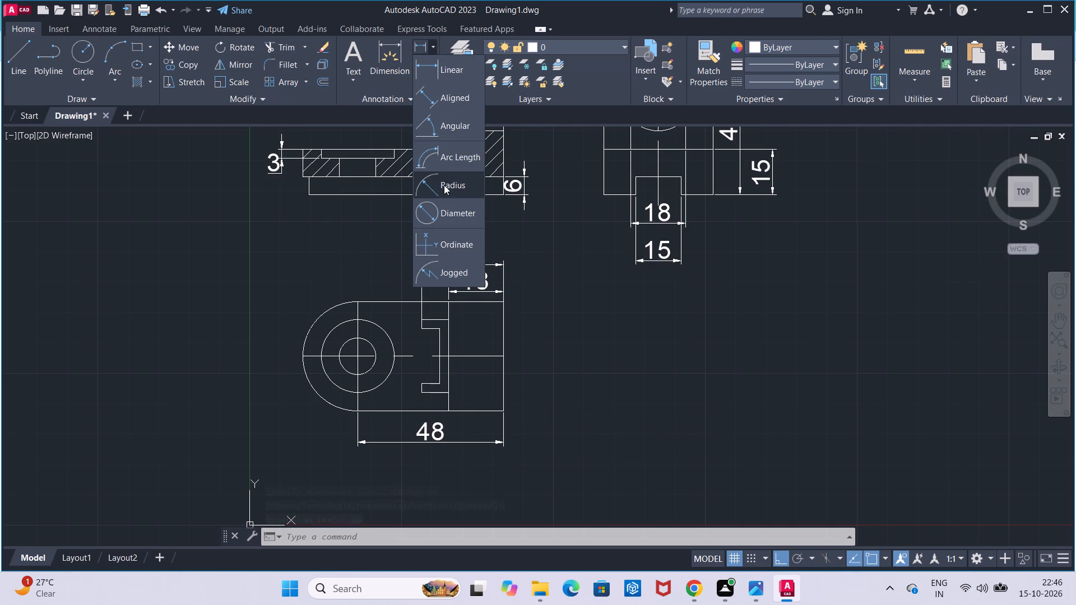
left_click(445, 211)
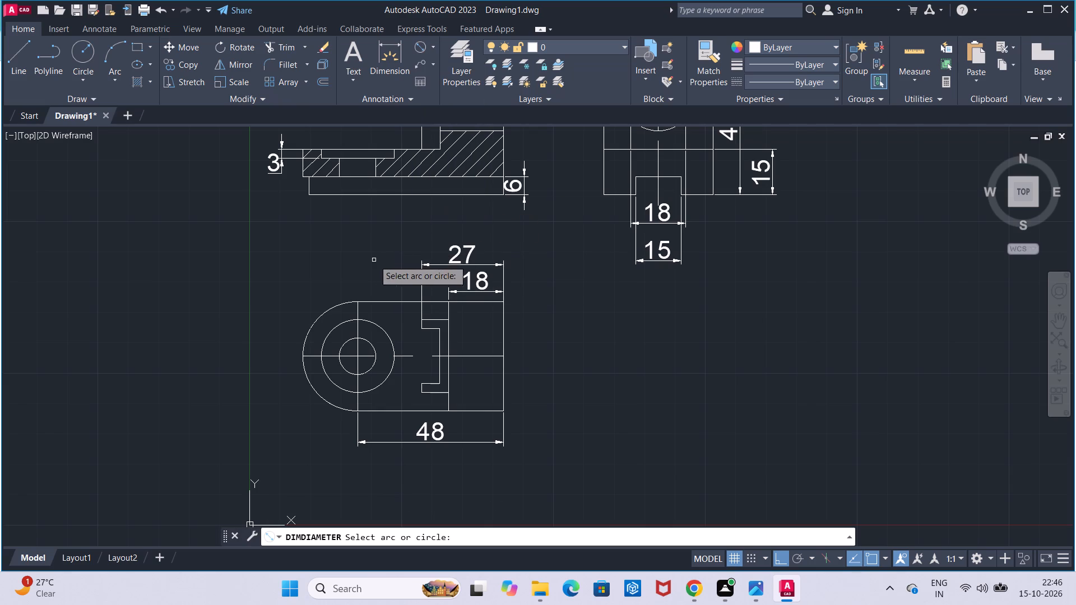
left_click(335, 305)
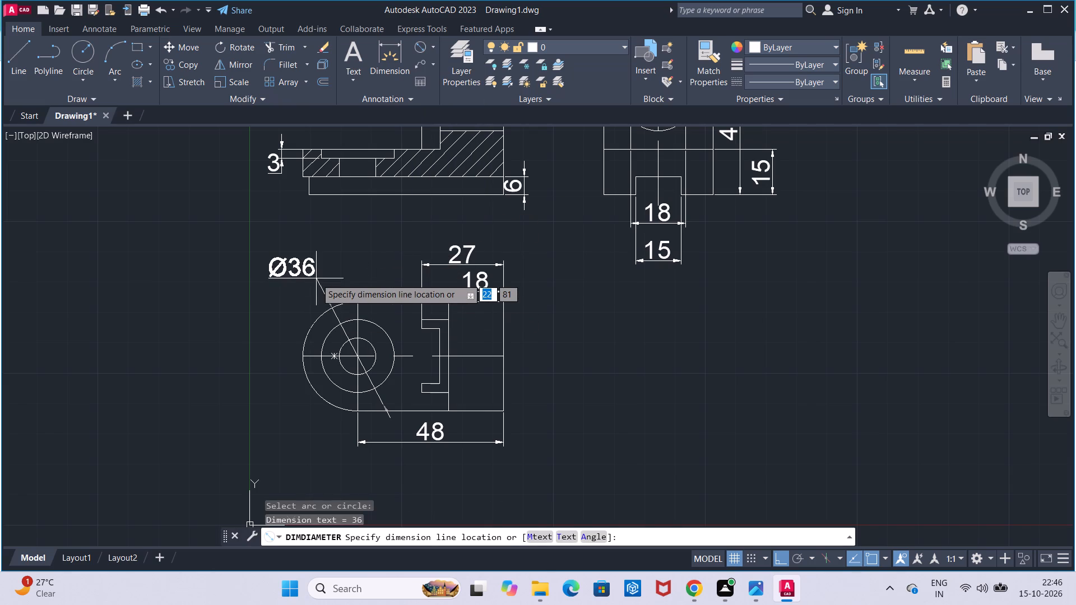
key("Escape")
left_click(420, 46)
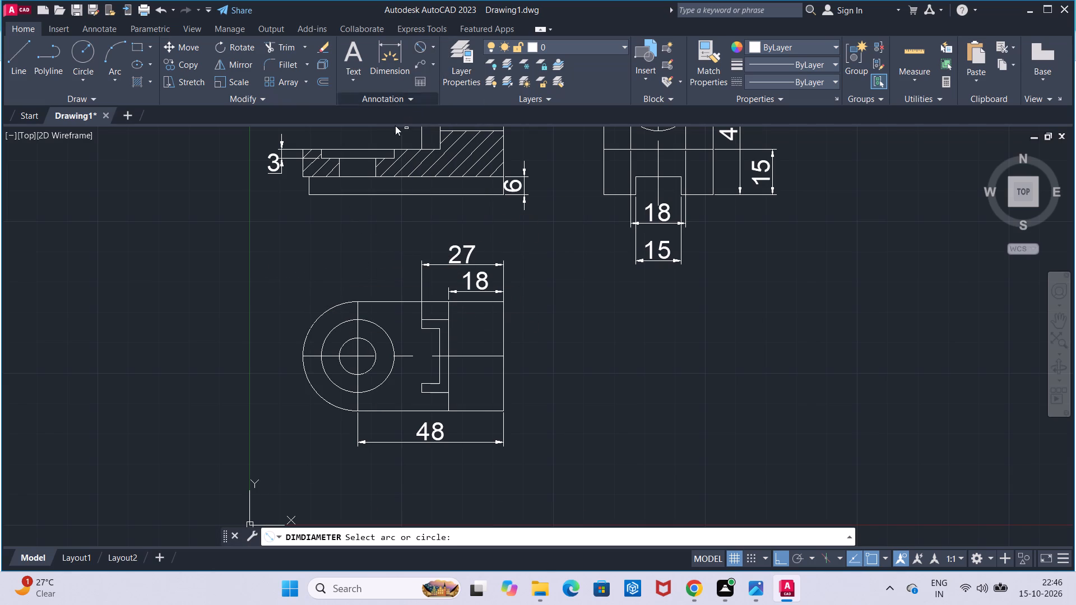
left_click(340, 327)
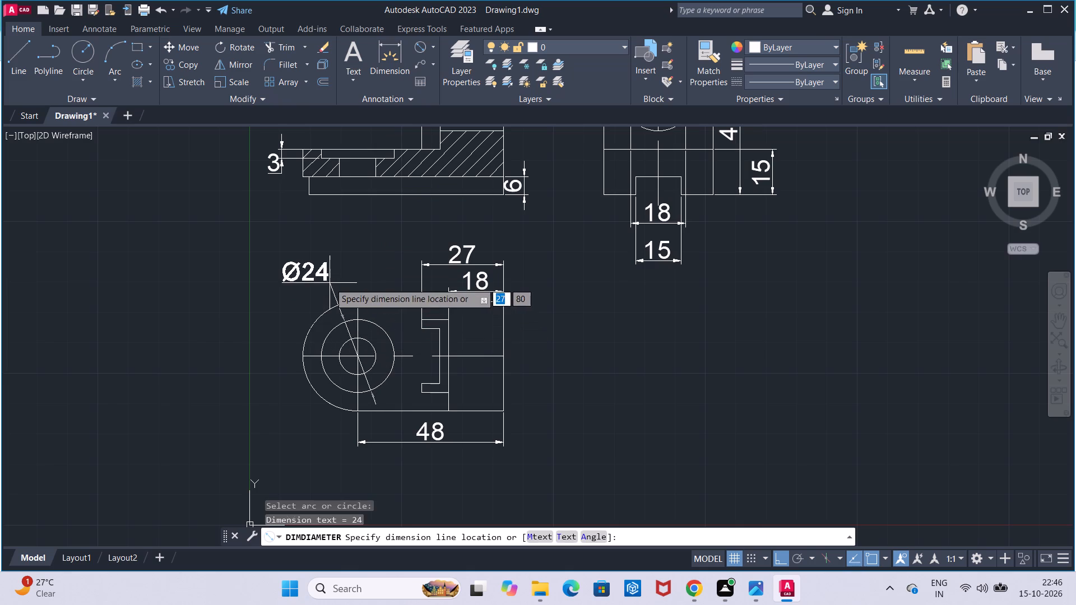
left_click(330, 283)
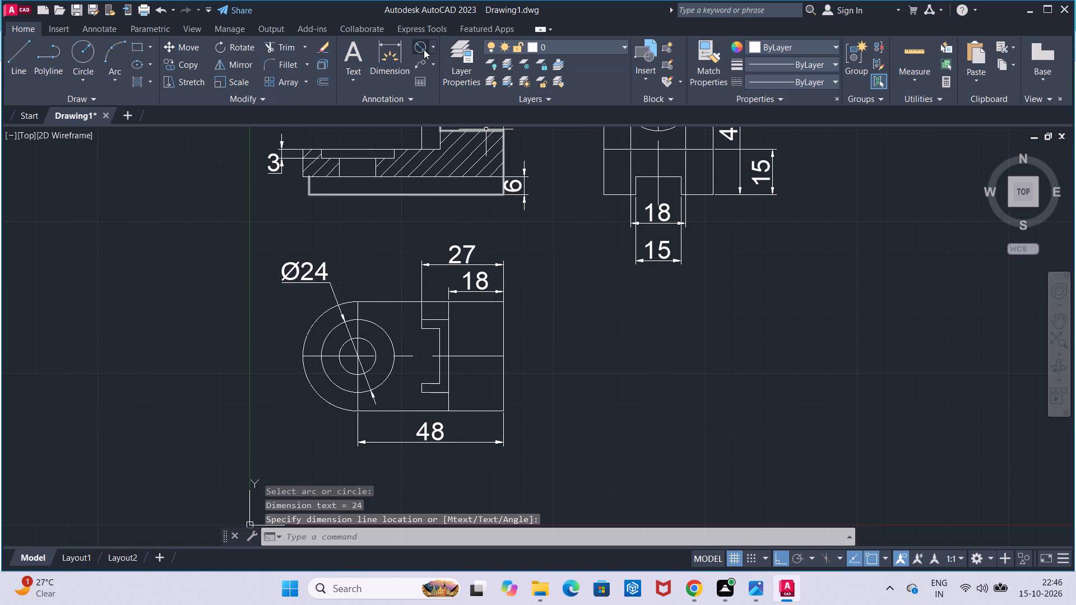
left_click(424, 49)
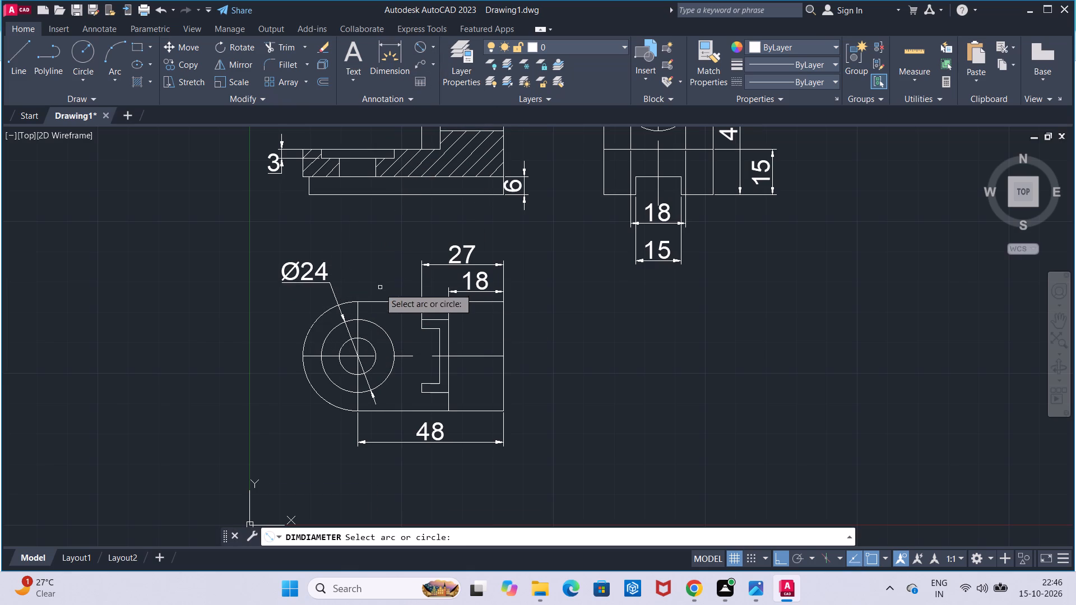
left_click(343, 368)
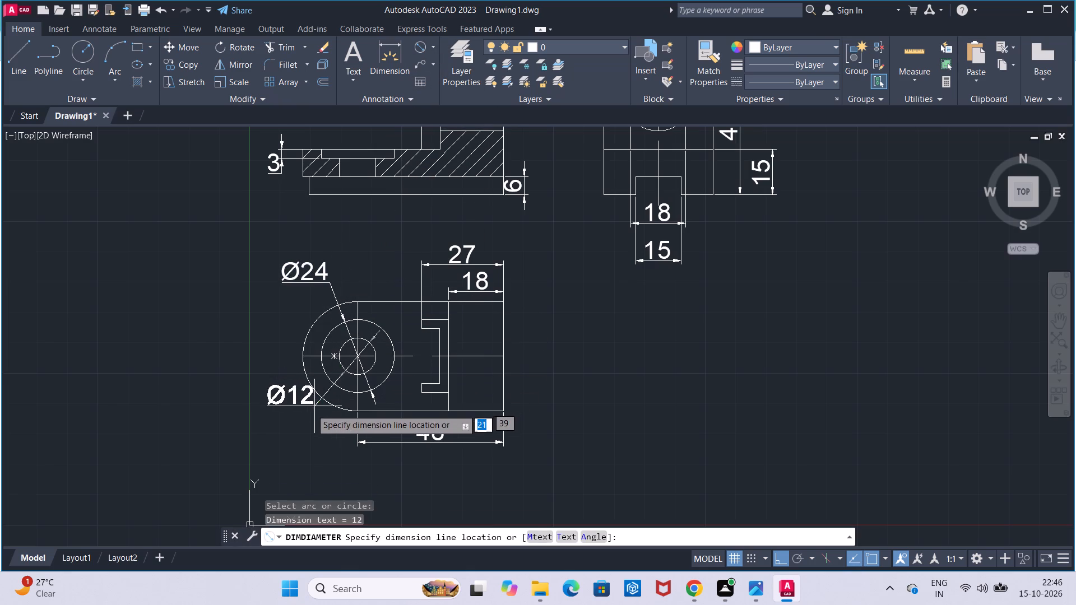
left_click(307, 413)
key("Escape")
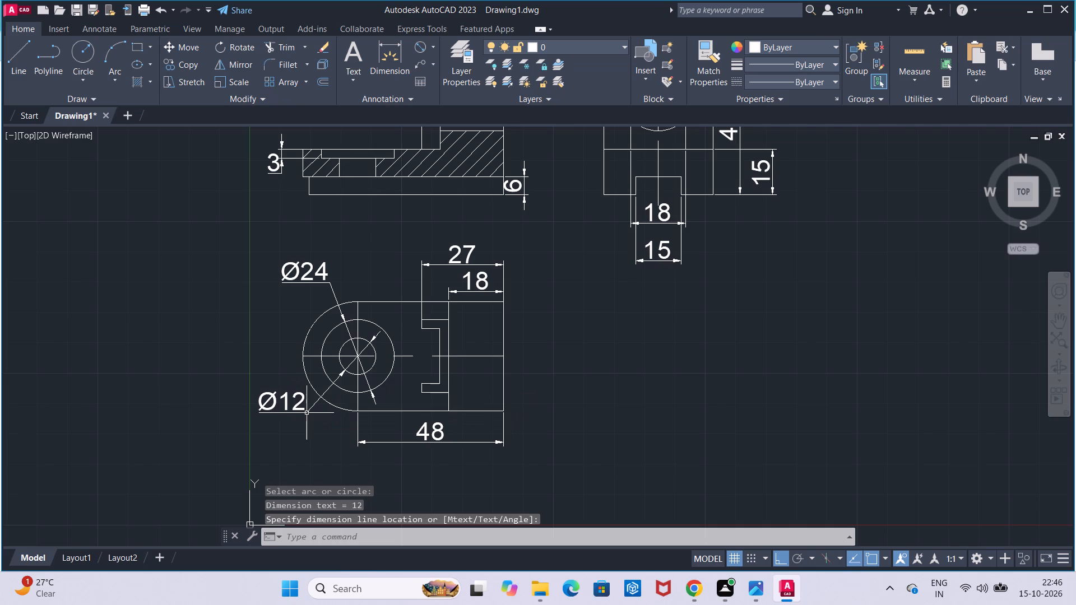
Turn off command logging with LOGFILEOFF.
scroll(307, 413, "down", 1)
left_click(383, 533)
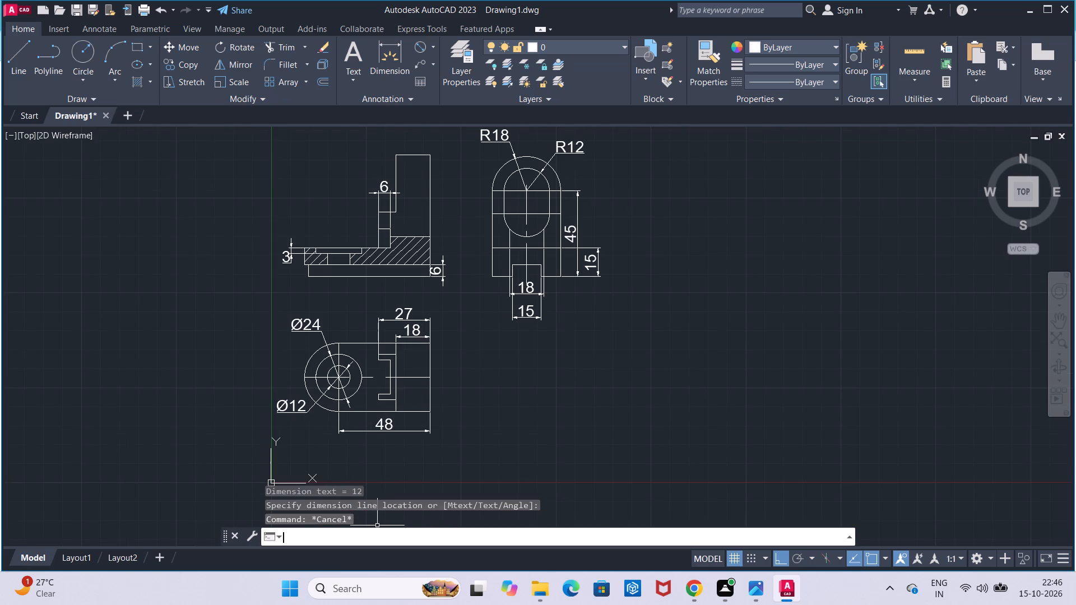
type("log")
left_click(374, 437)
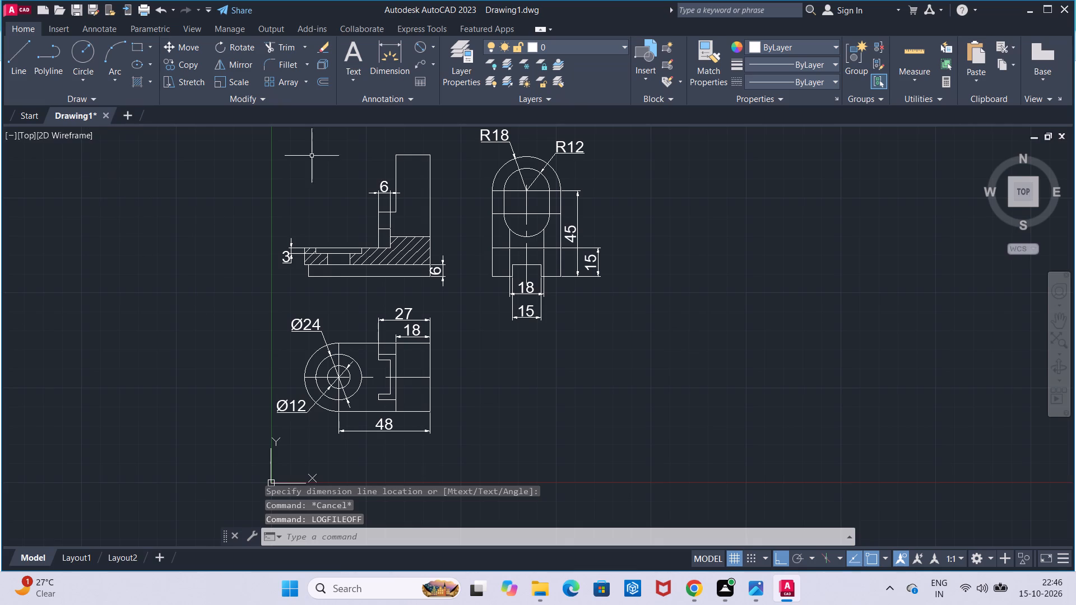
Save the drawing in Documents under the file name Lug Support.
left_click(74, 17)
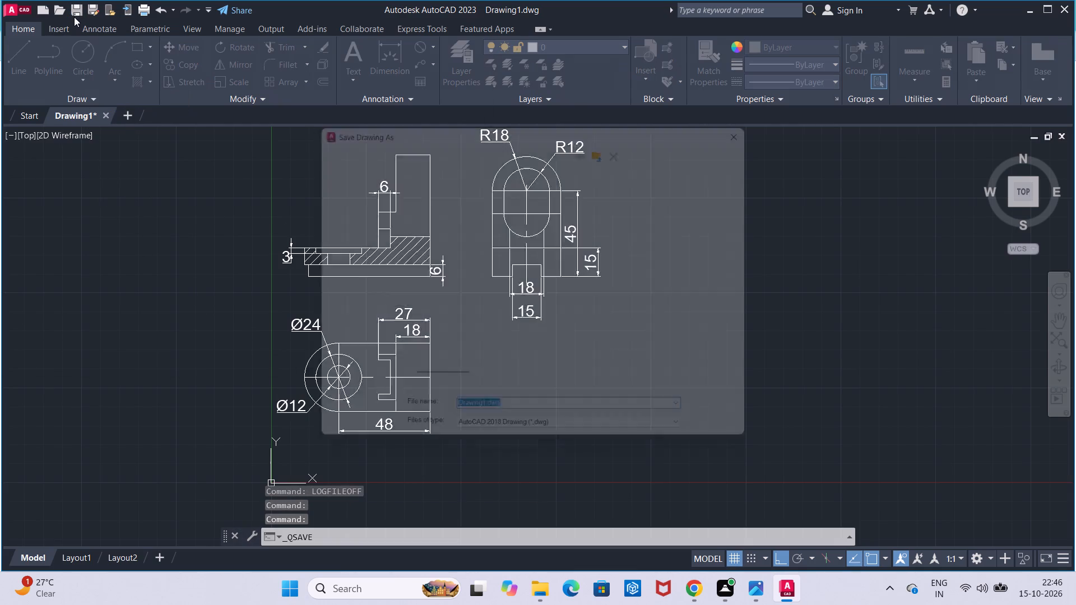
key("BackSpace")
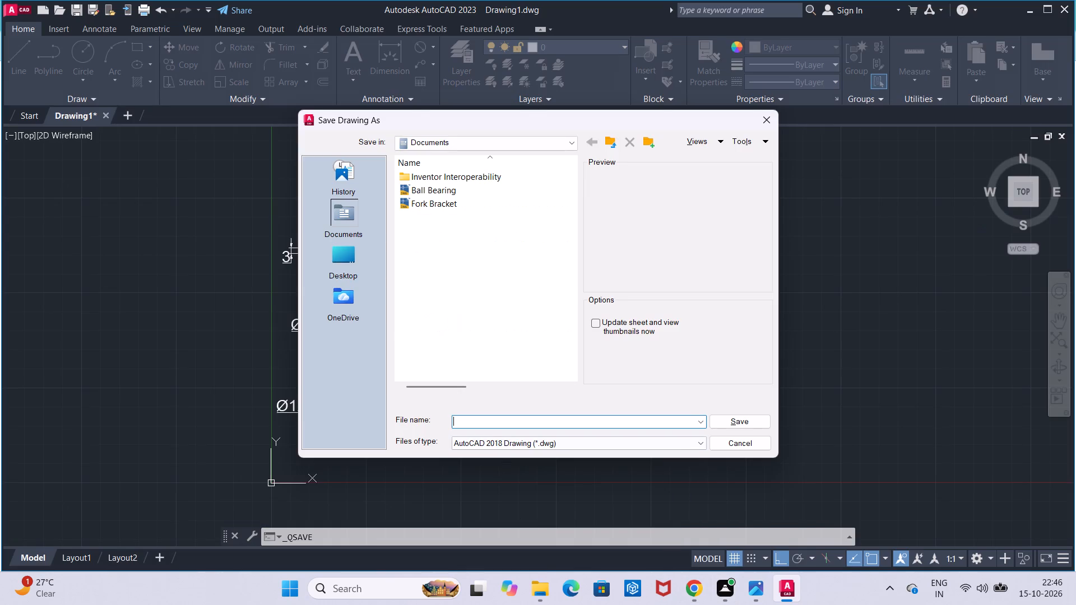
left_click(496, 422)
key("l")
type("ug")
key("space")
key("s")
key("u")
type("pport")
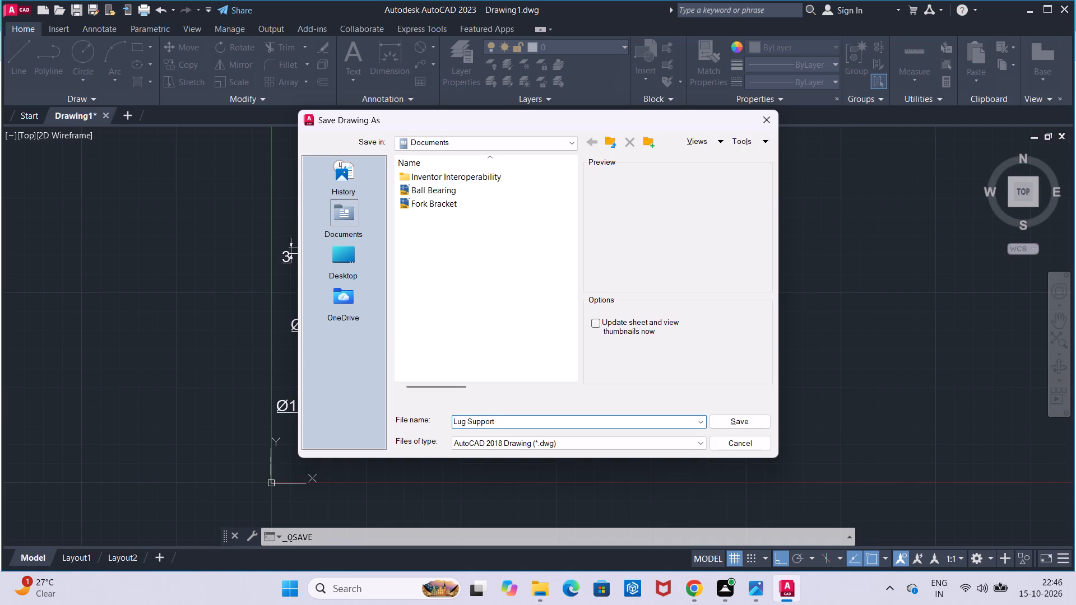
left_click(710, 424)
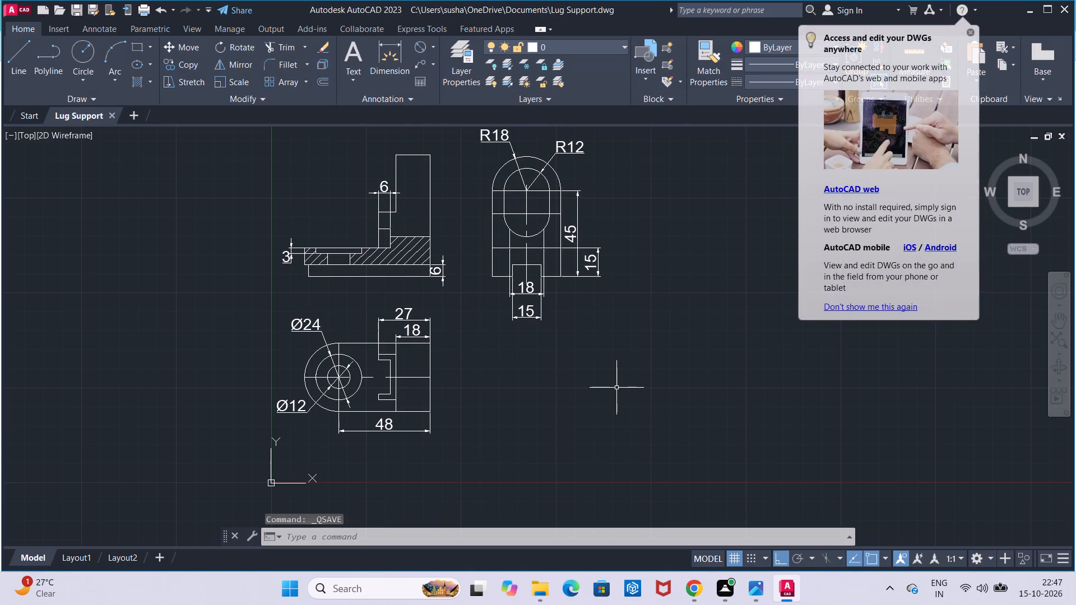
Set up a centred plot on ISO A4 (297.00 x 210.00 MM) paper, with a plot window enclosing all three dimensioned views.
left_click(140, 16)
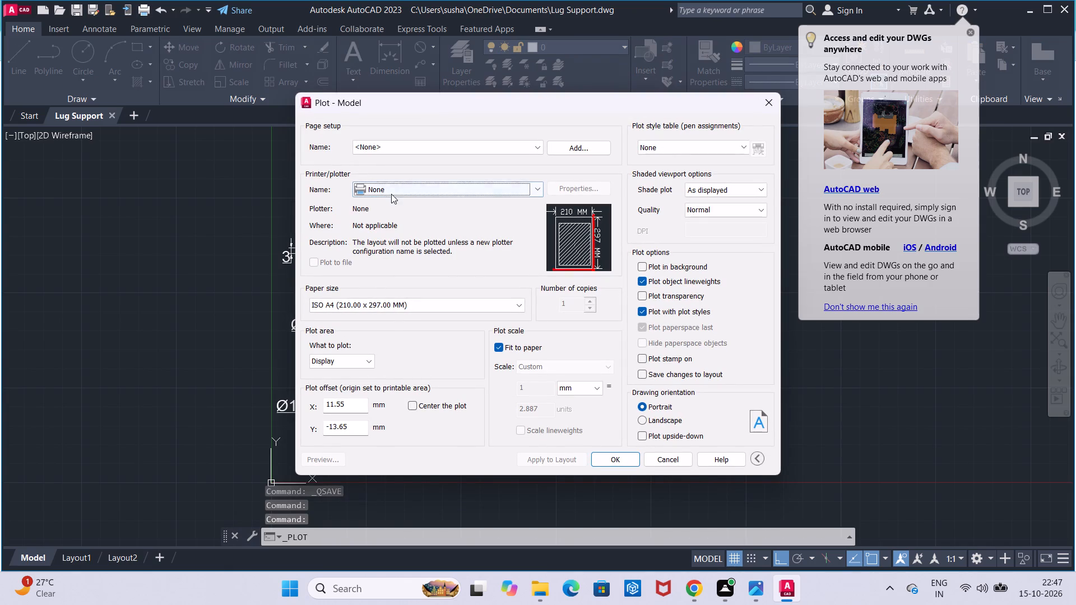
left_click(393, 310)
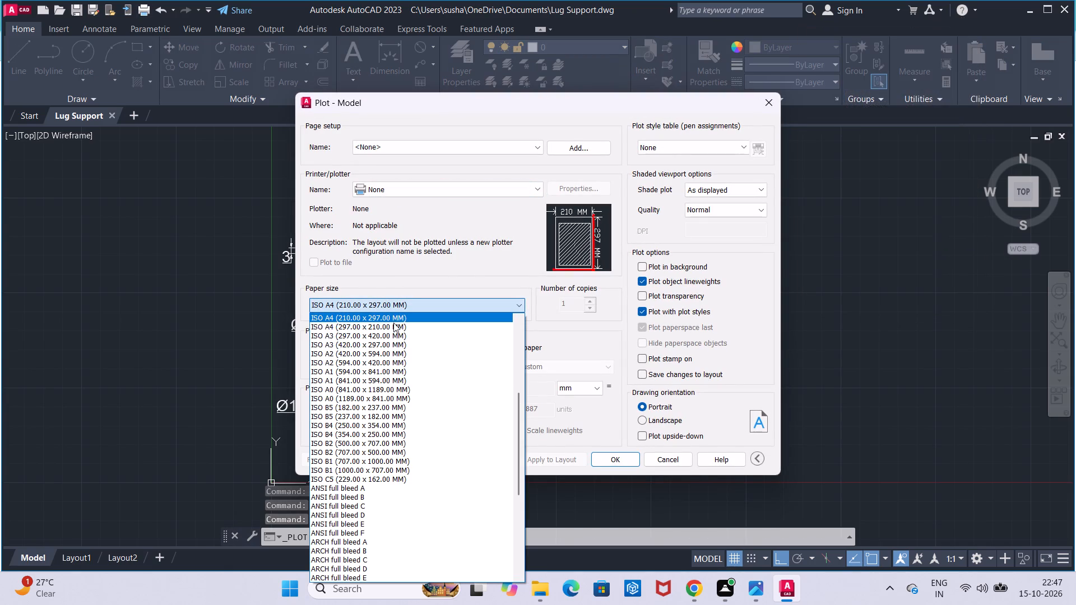
left_click(398, 327)
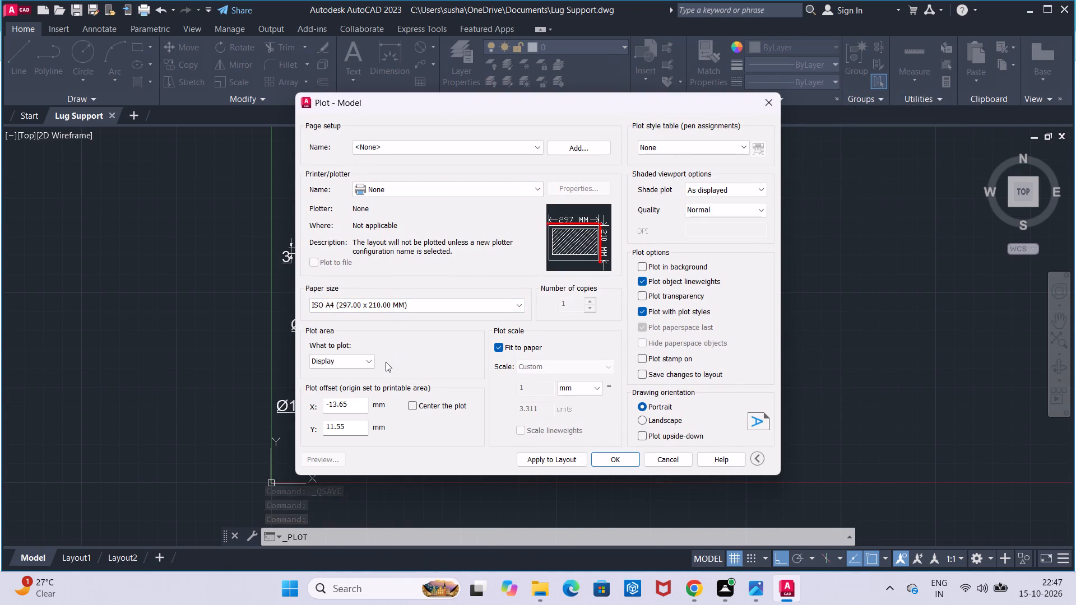
left_click(415, 407)
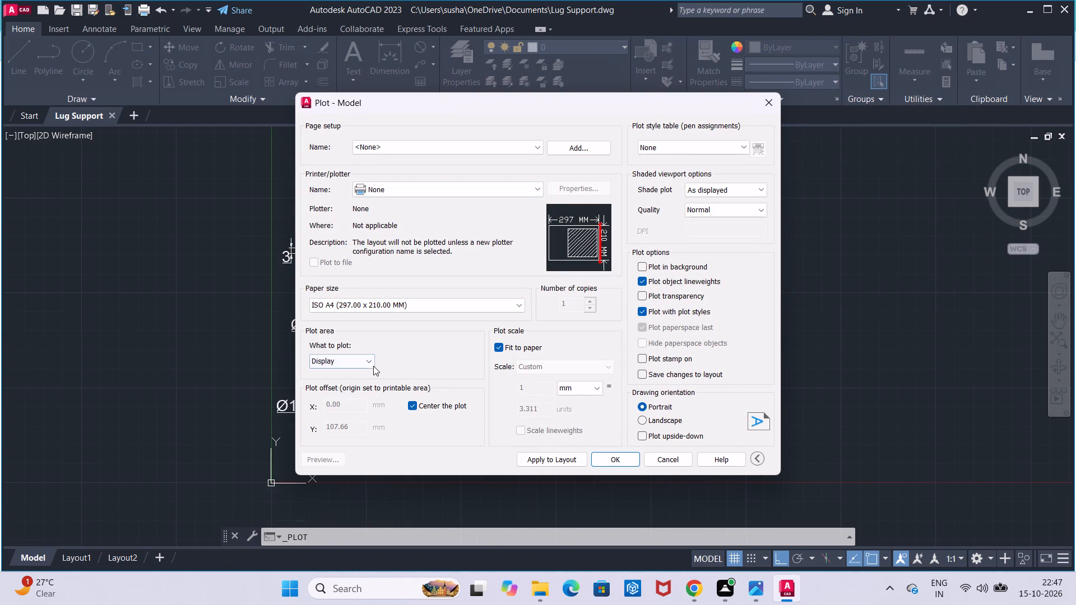
left_click(372, 365)
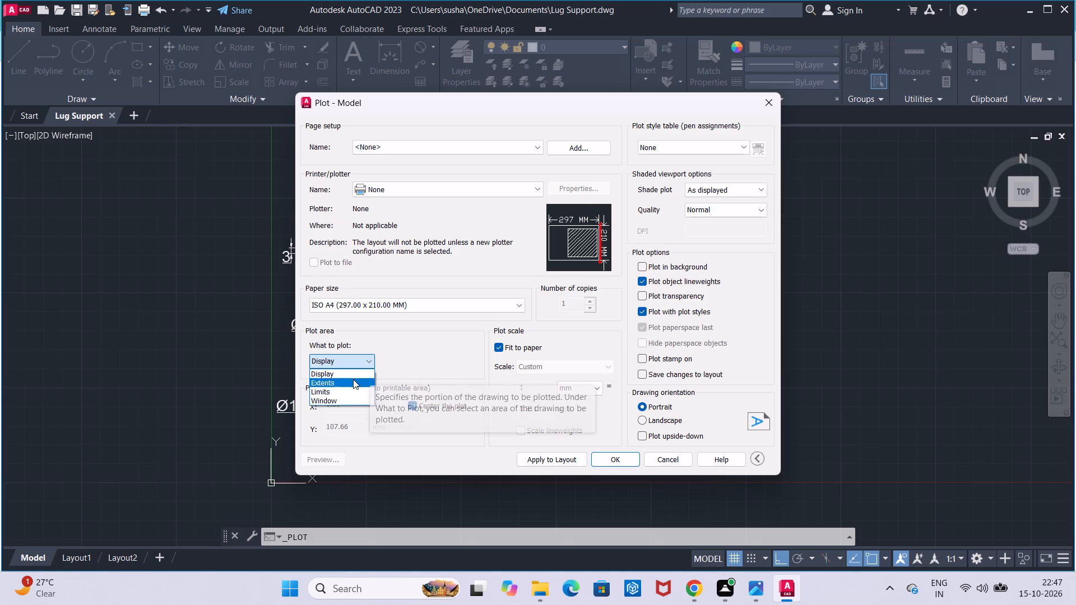
left_click(347, 396)
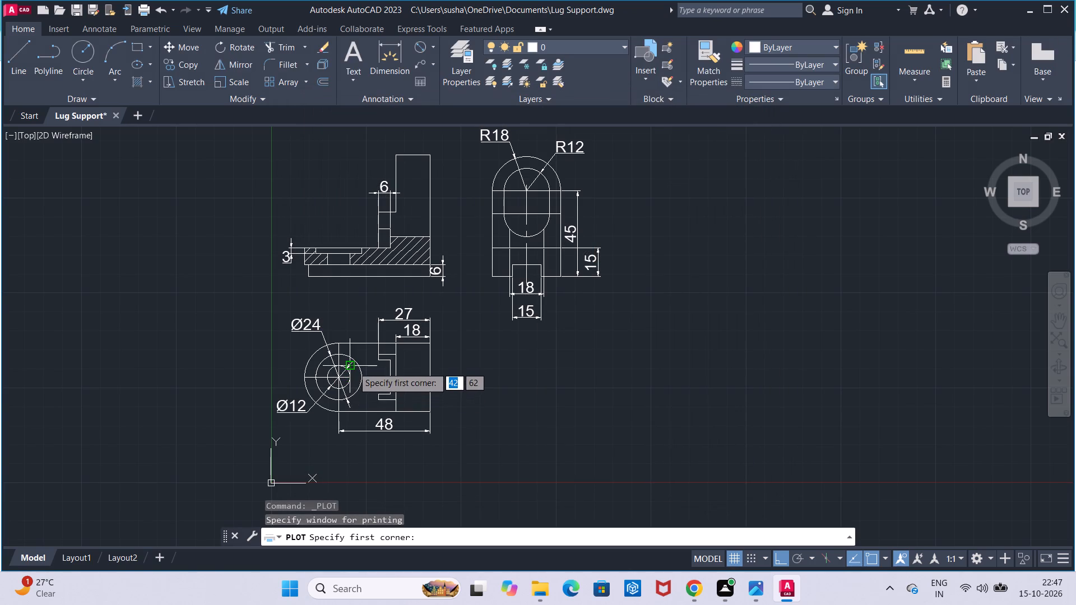
scroll(353, 367, "down", 2)
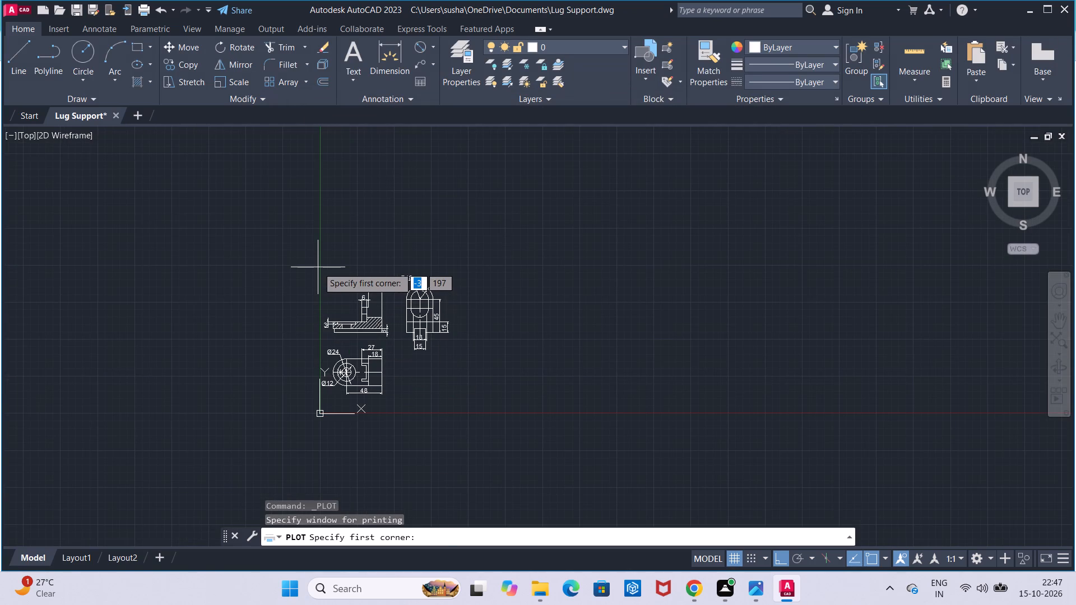
left_click(318, 267)
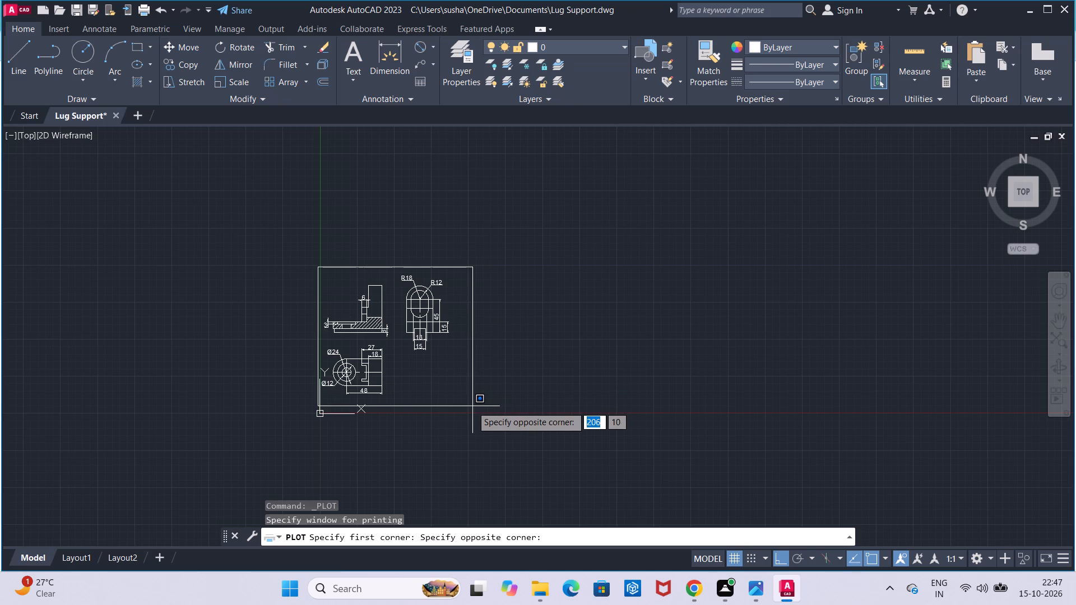
left_click(465, 402)
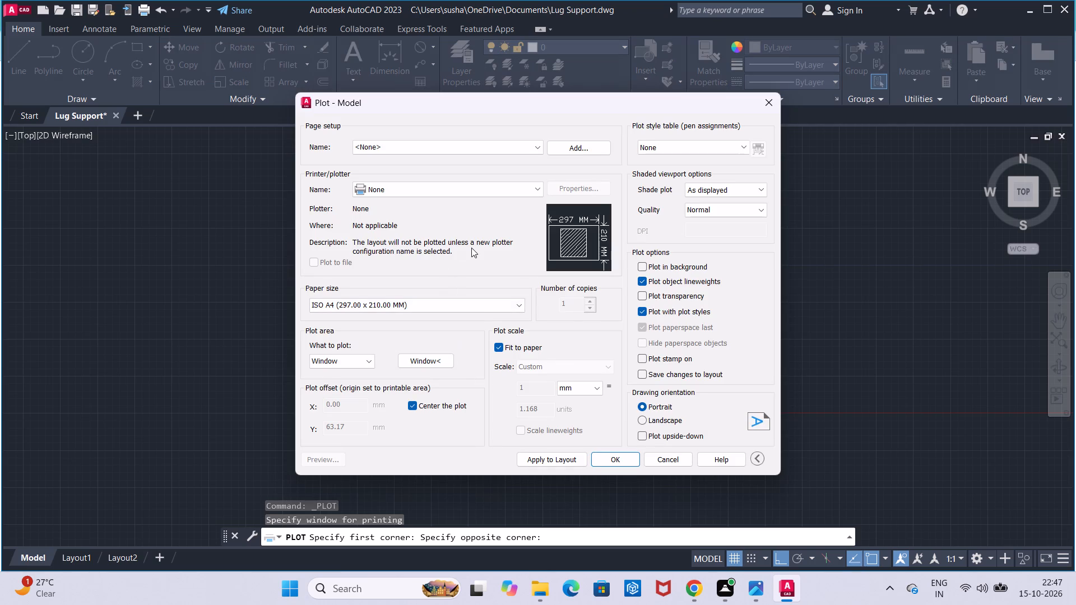
Plot the drawing with DWG To PDF.pc3 and save it in Documents as Lug Support-Model.pdf.
left_click(485, 191)
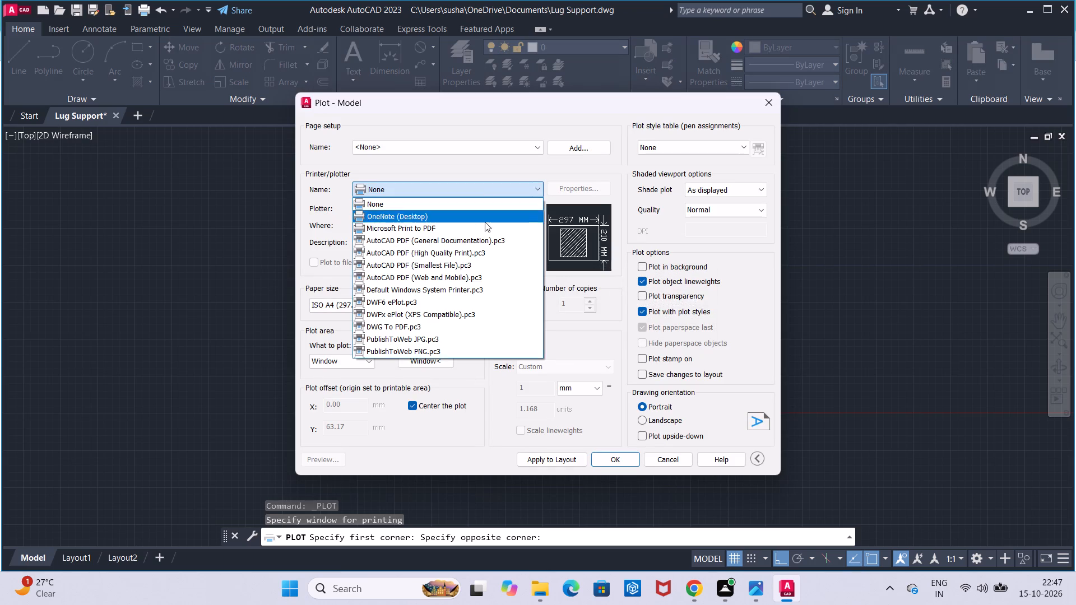
left_click(463, 324)
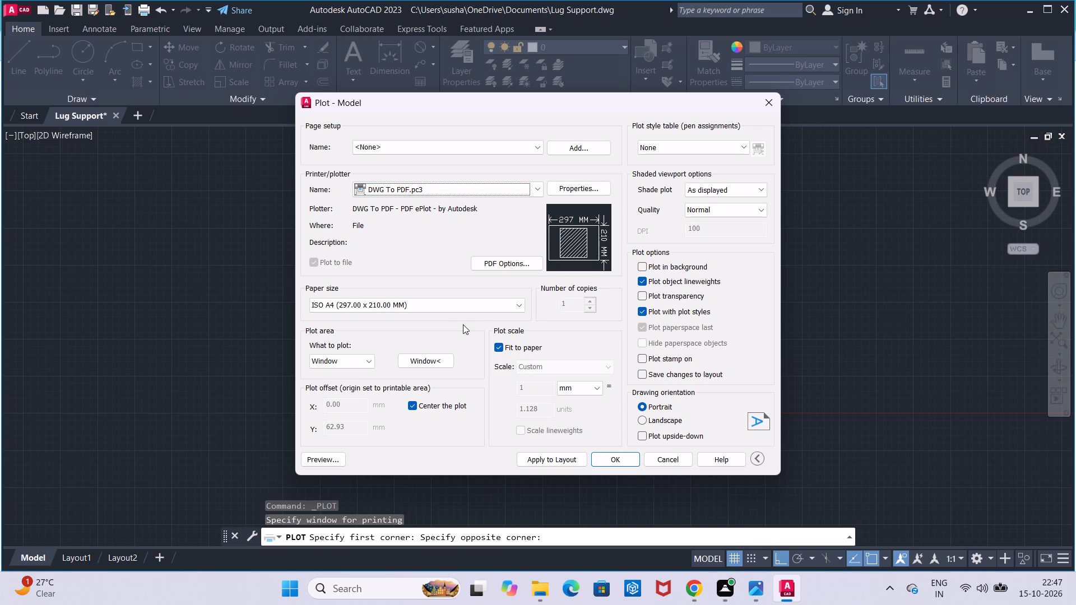
left_click(605, 455)
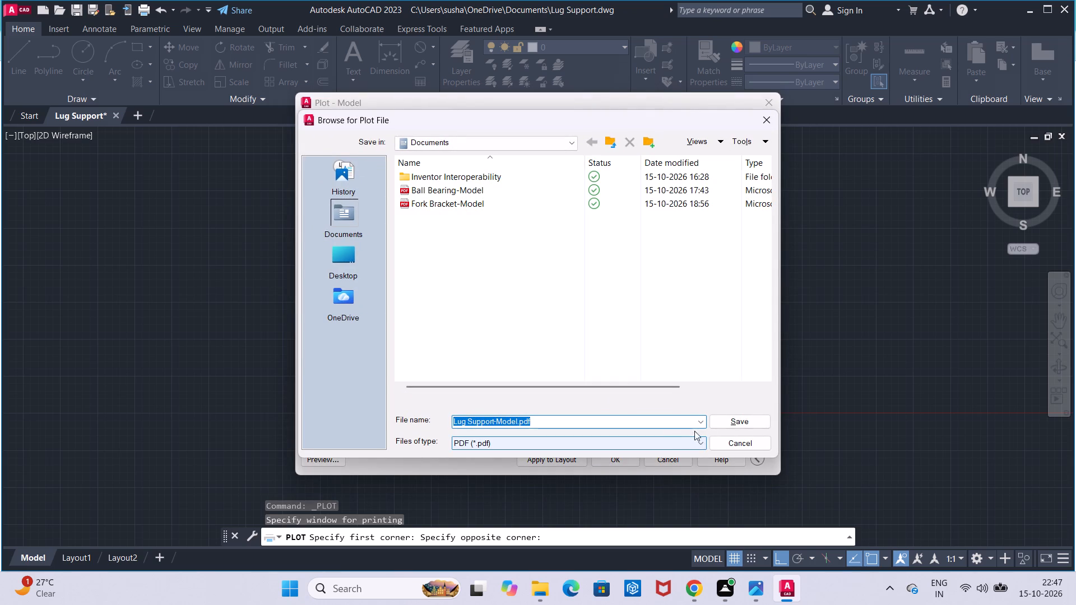
left_click(721, 422)
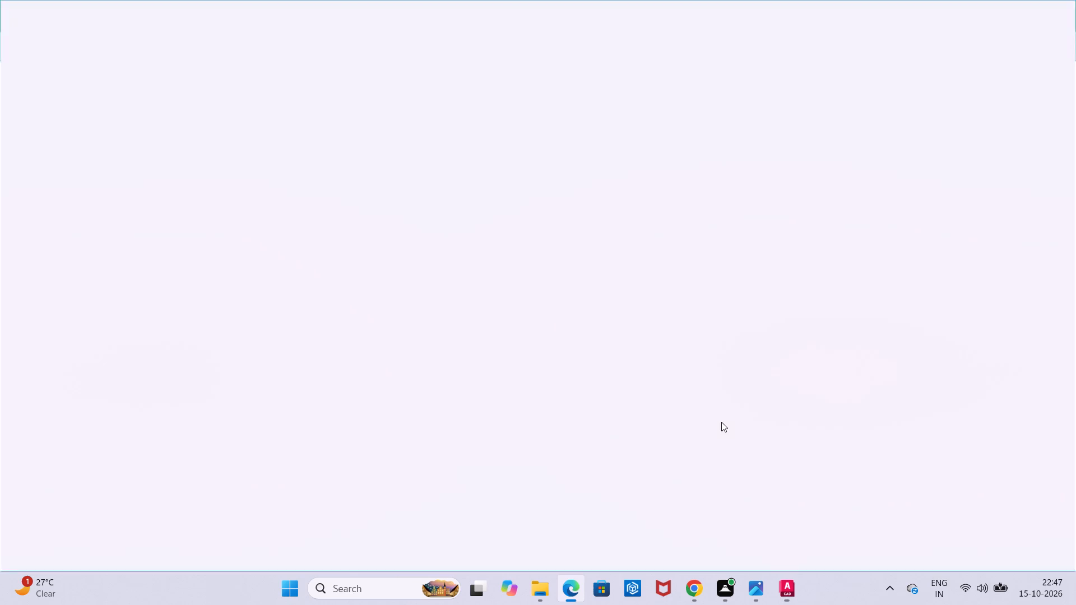
Review the views and dimensions in the plotted PDF and close it.
scroll(638, 402, "down", 2)
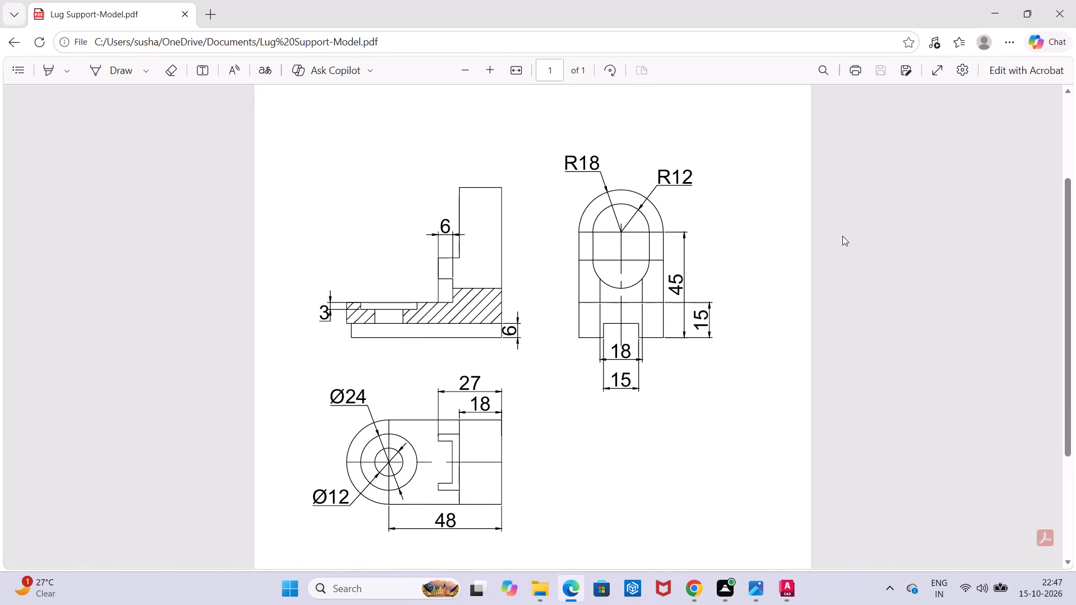
left_click(1049, 7)
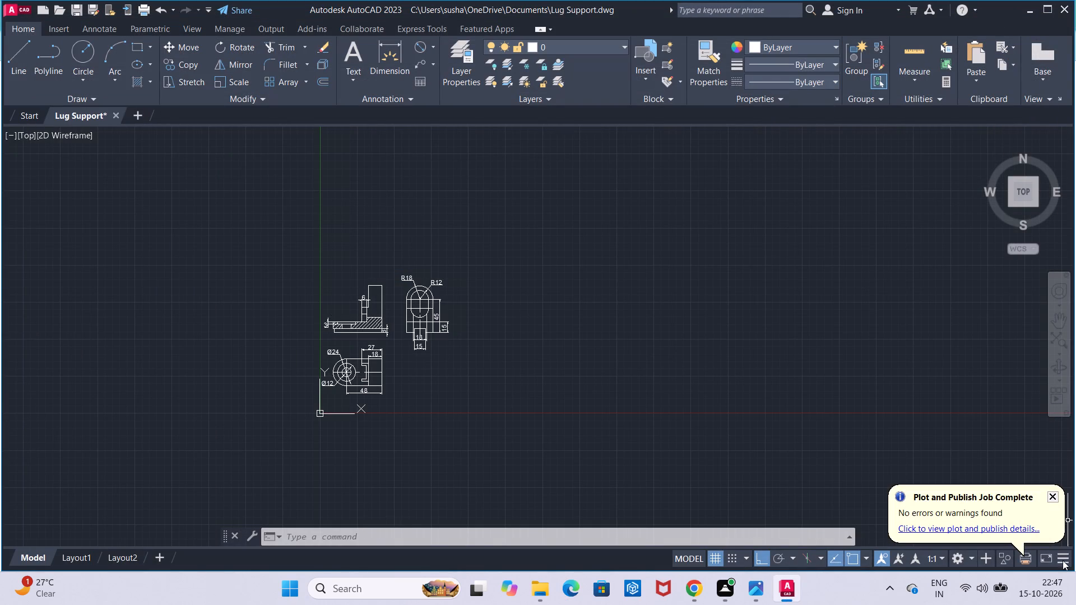
Quit the program, saving the changes to Lug Support.dwg.
left_click(1063, 15)
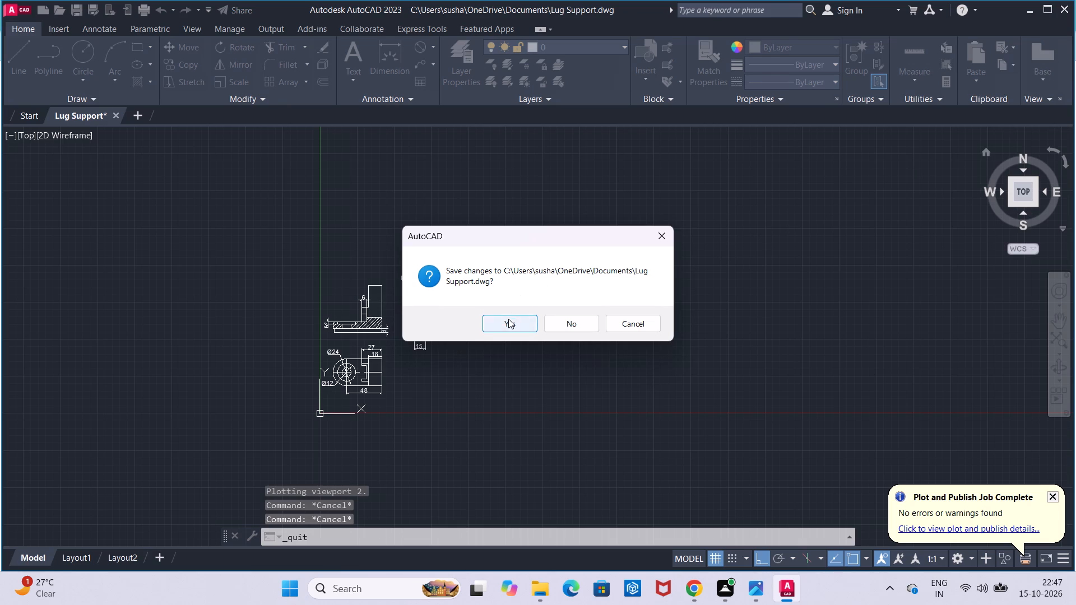
left_click(508, 319)
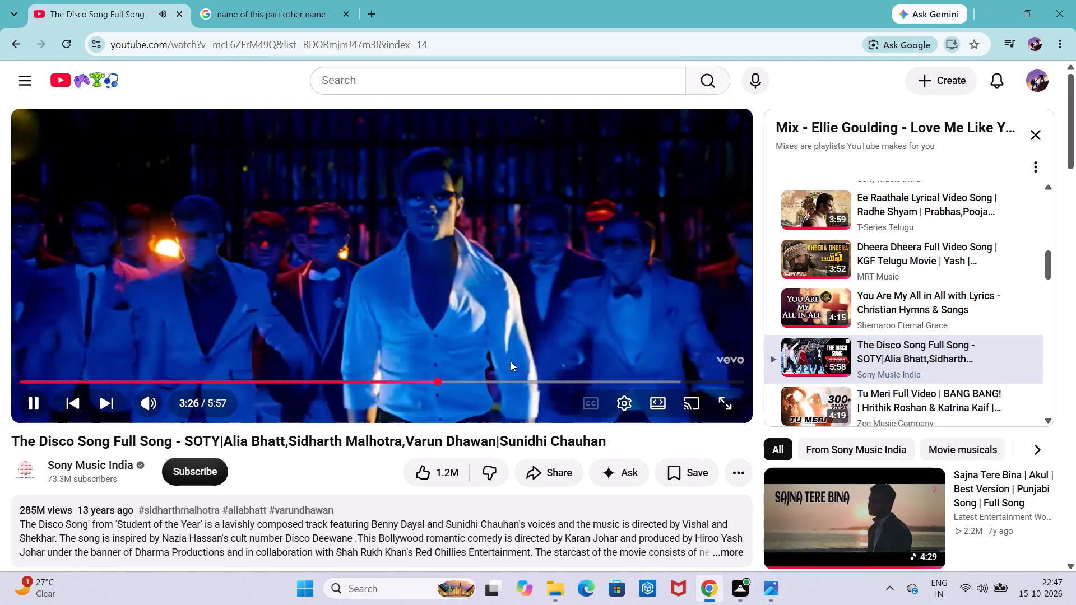